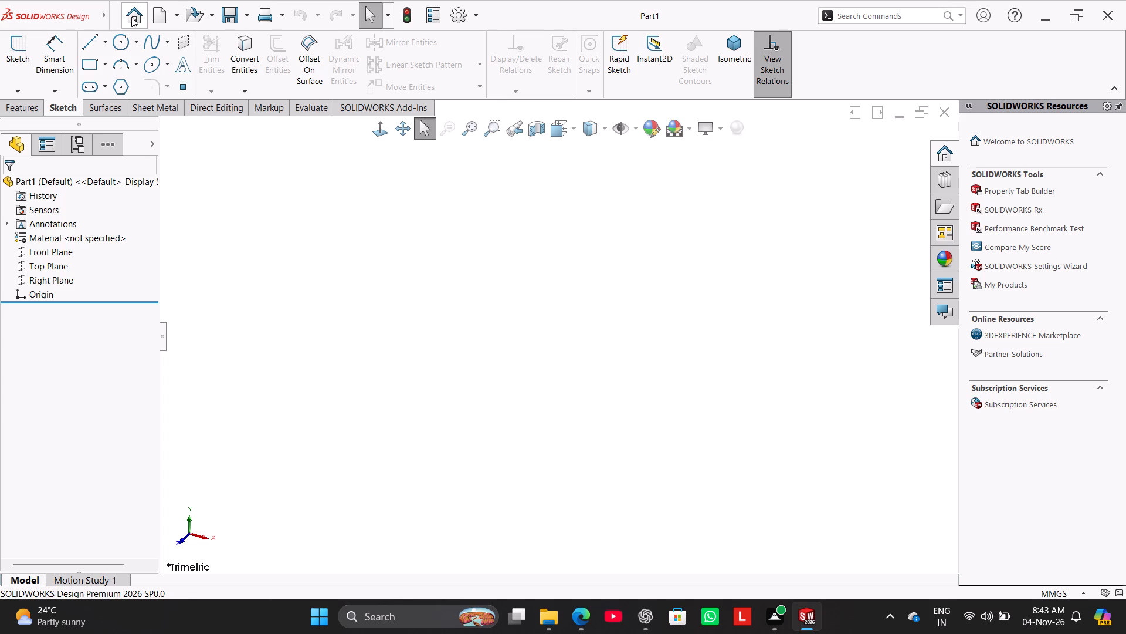
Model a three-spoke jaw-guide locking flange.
Start a sketch on the Front Plane and draw a circle centred on the origin with a radius of about 63 mm.
left_click(9, 55)
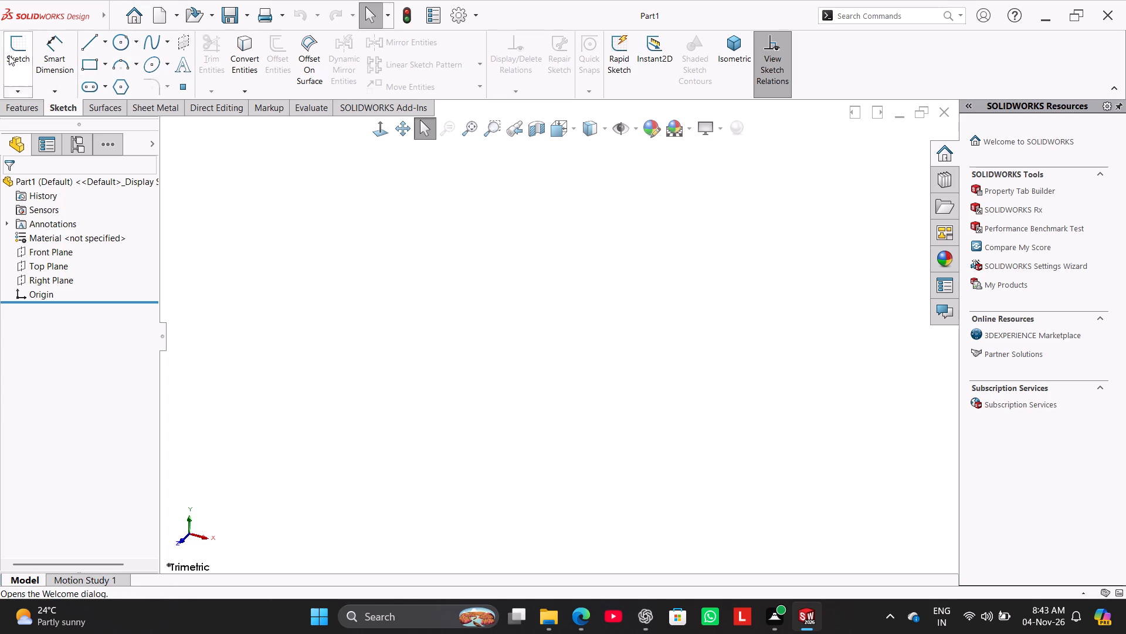
left_click(392, 208)
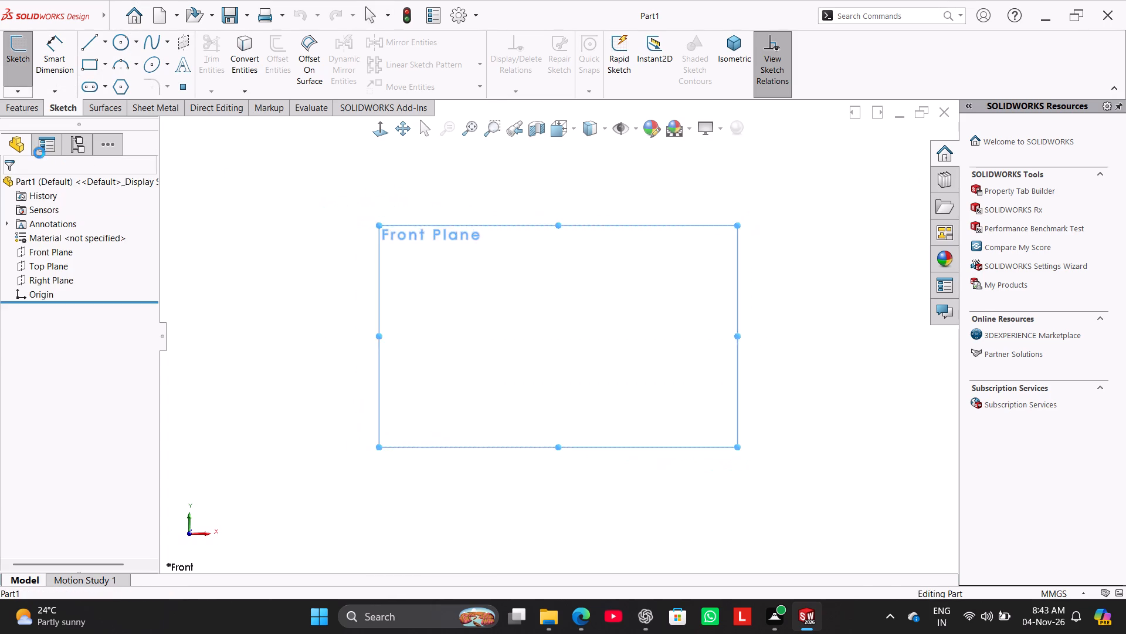
left_click(118, 35)
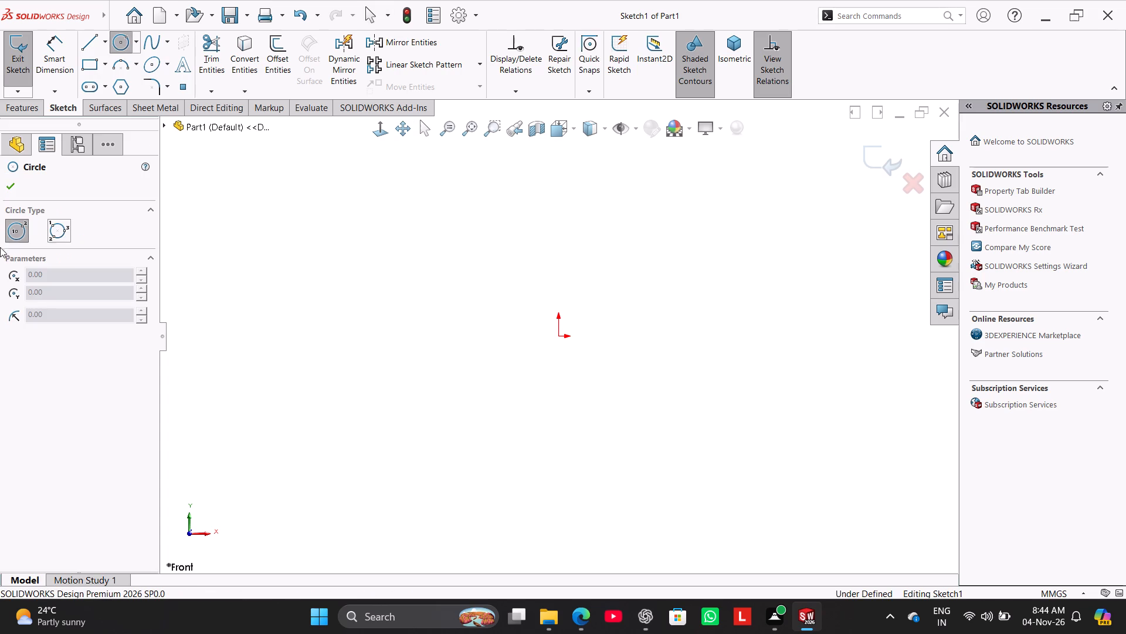
left_click(558, 335)
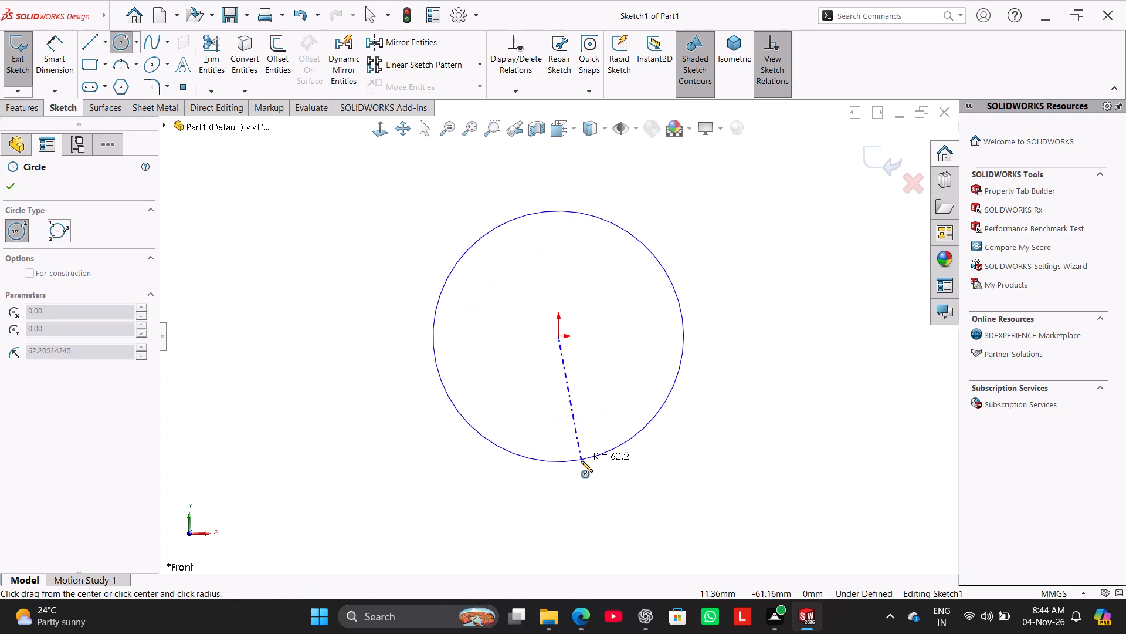
left_click(581, 461)
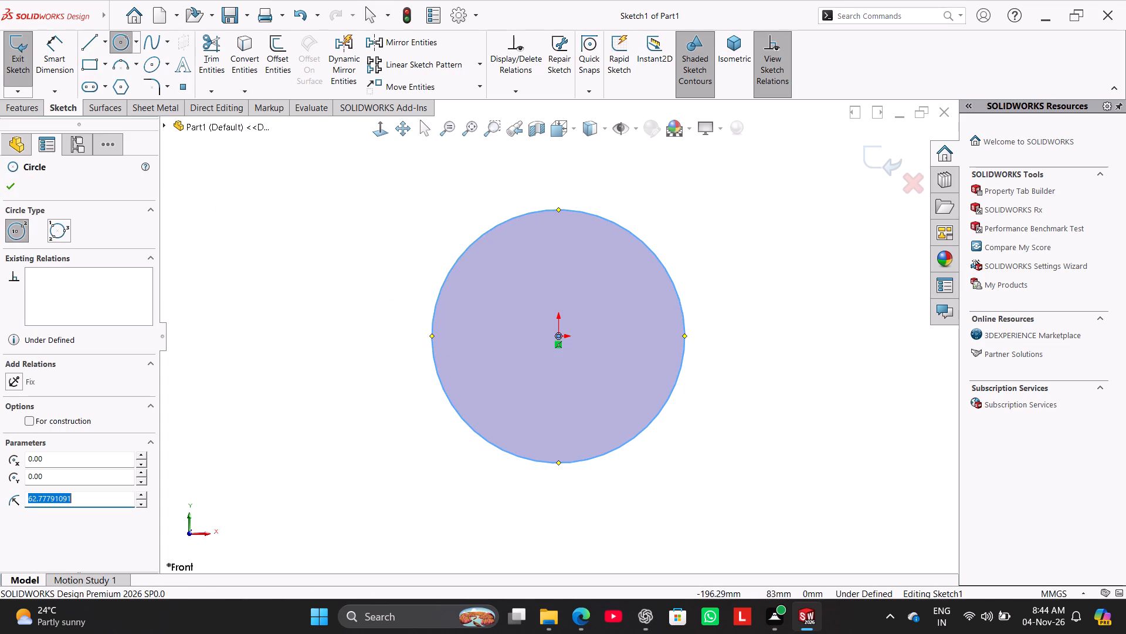
Dimension the circle's diameter and set it to 40 mm.
left_click(58, 49)
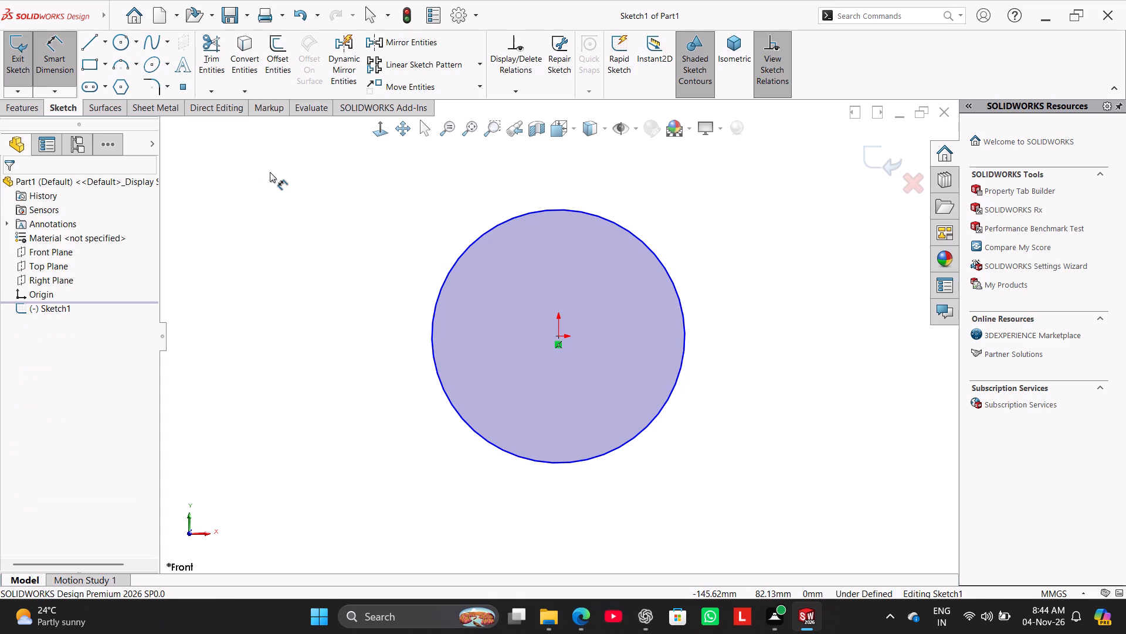
right_click(270, 172)
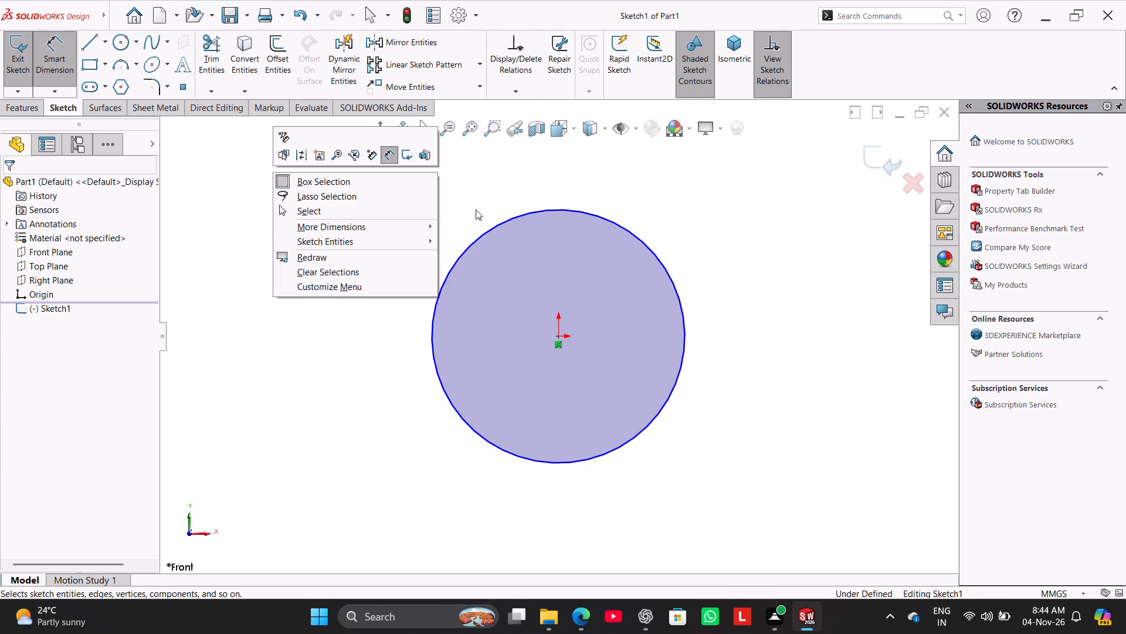
left_click(541, 184)
left_click(568, 210)
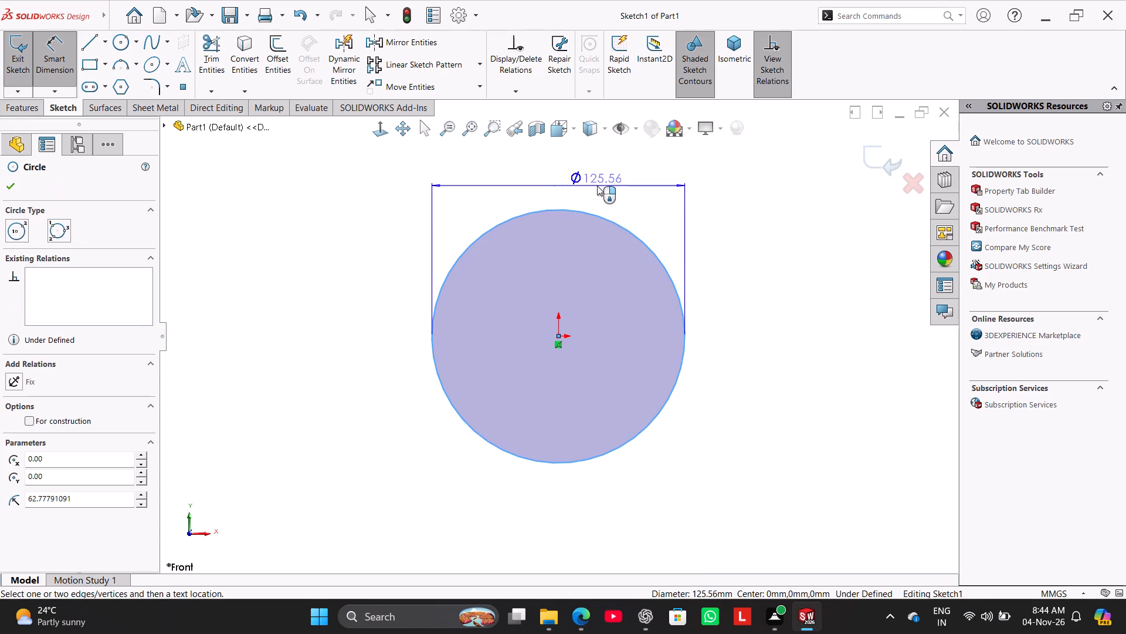
left_click(733, 181)
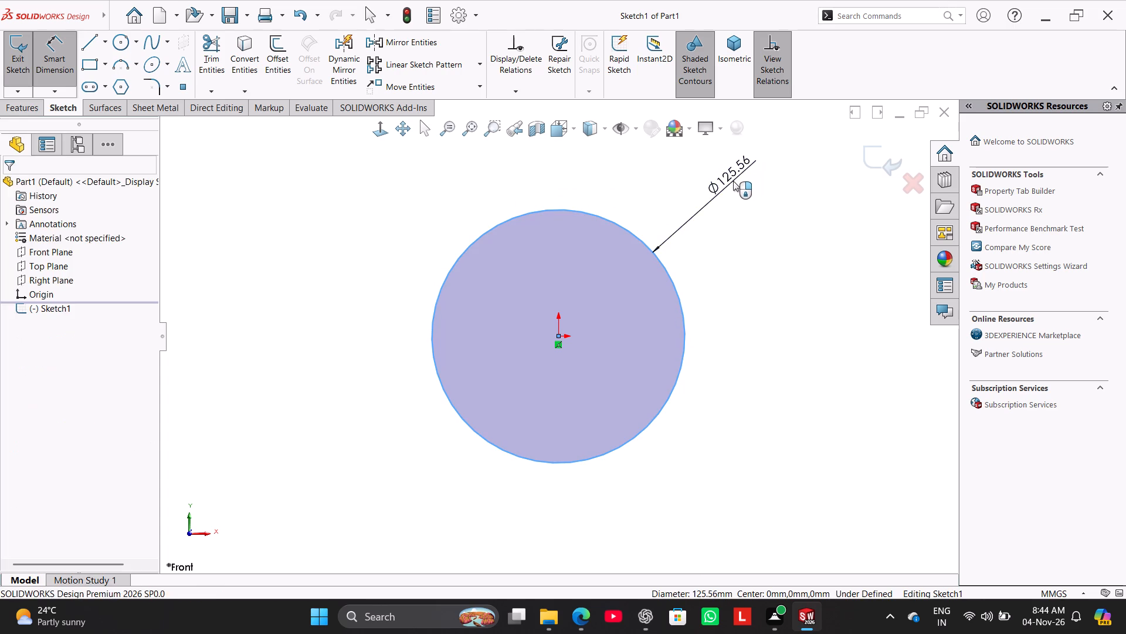
type("40")
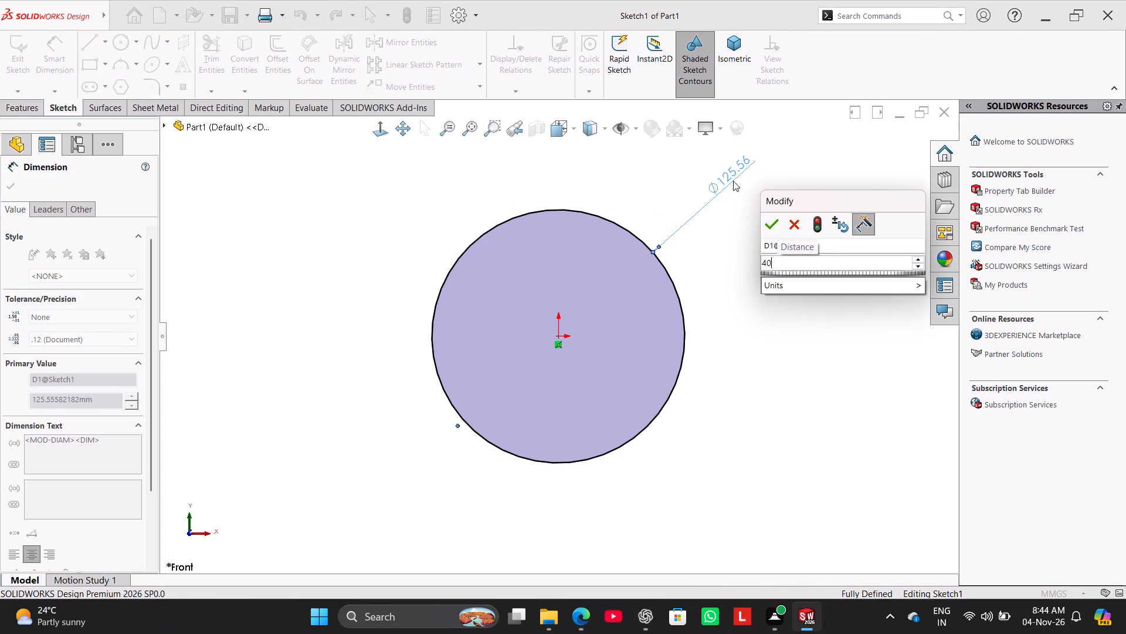
key("Return")
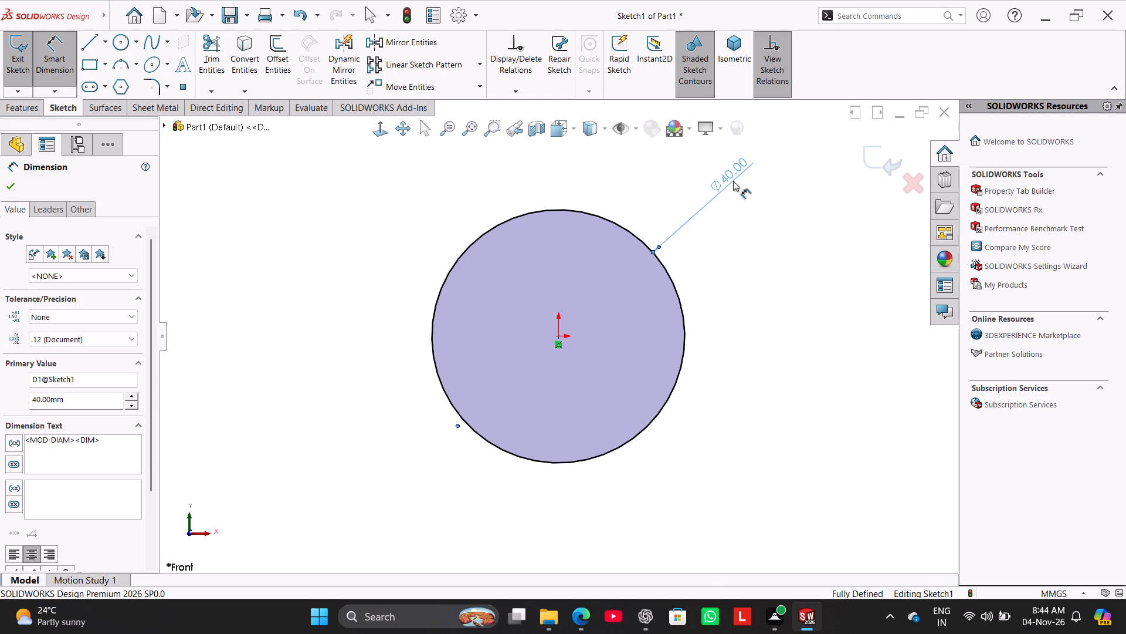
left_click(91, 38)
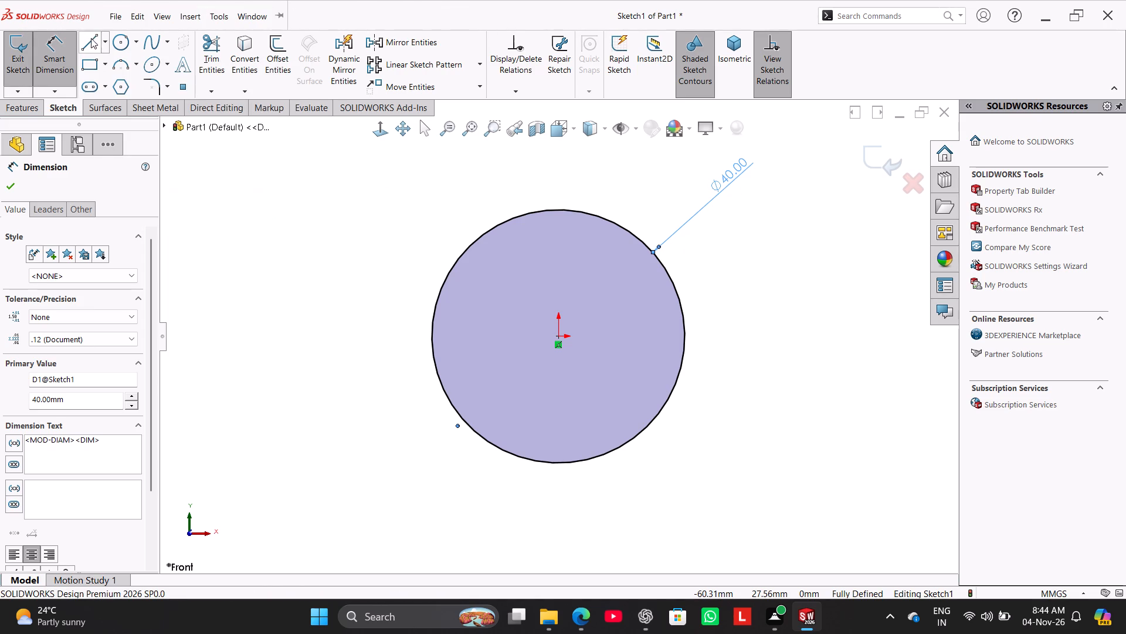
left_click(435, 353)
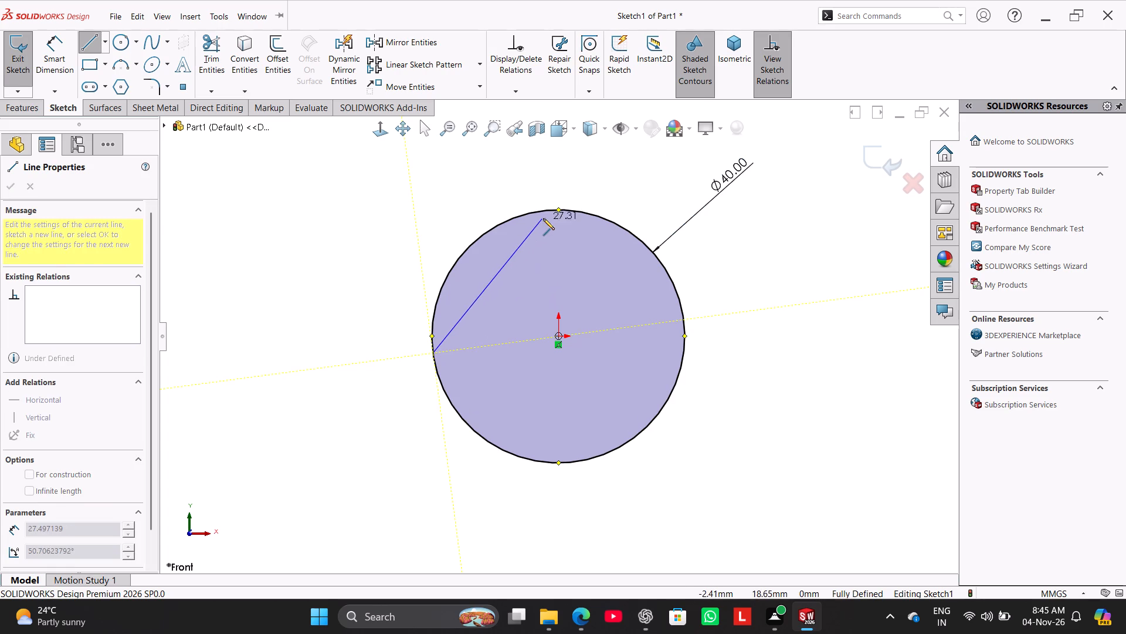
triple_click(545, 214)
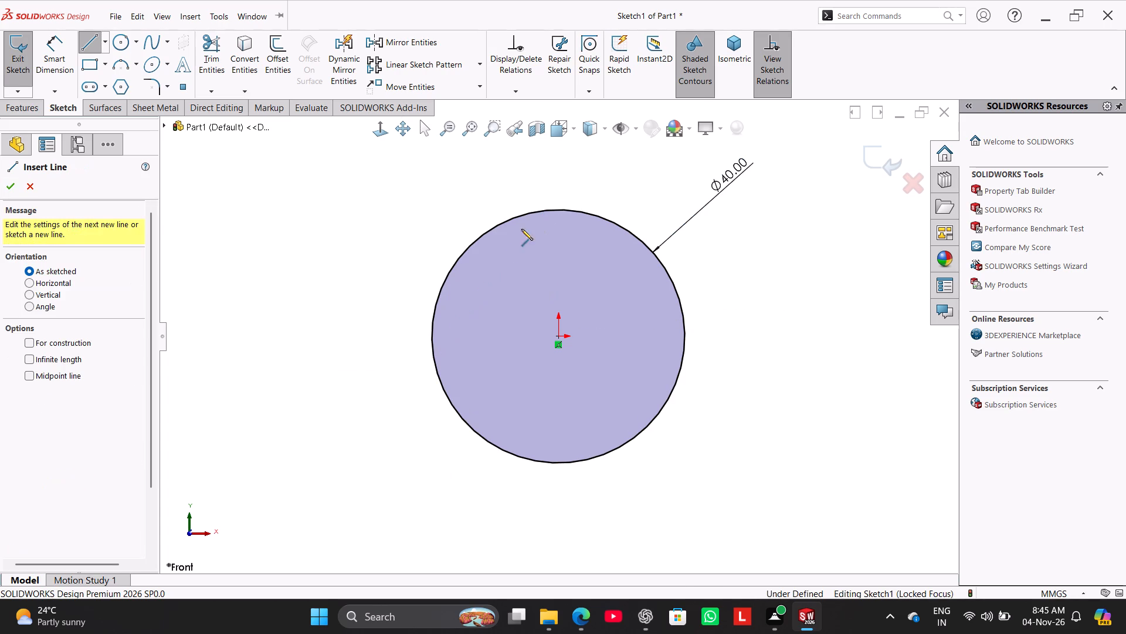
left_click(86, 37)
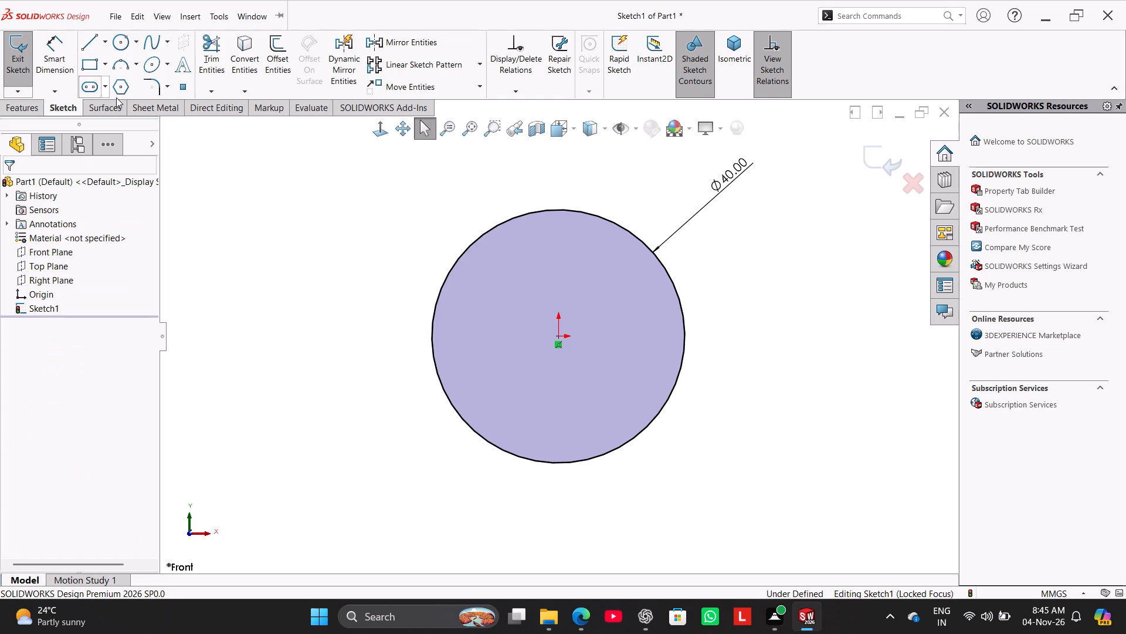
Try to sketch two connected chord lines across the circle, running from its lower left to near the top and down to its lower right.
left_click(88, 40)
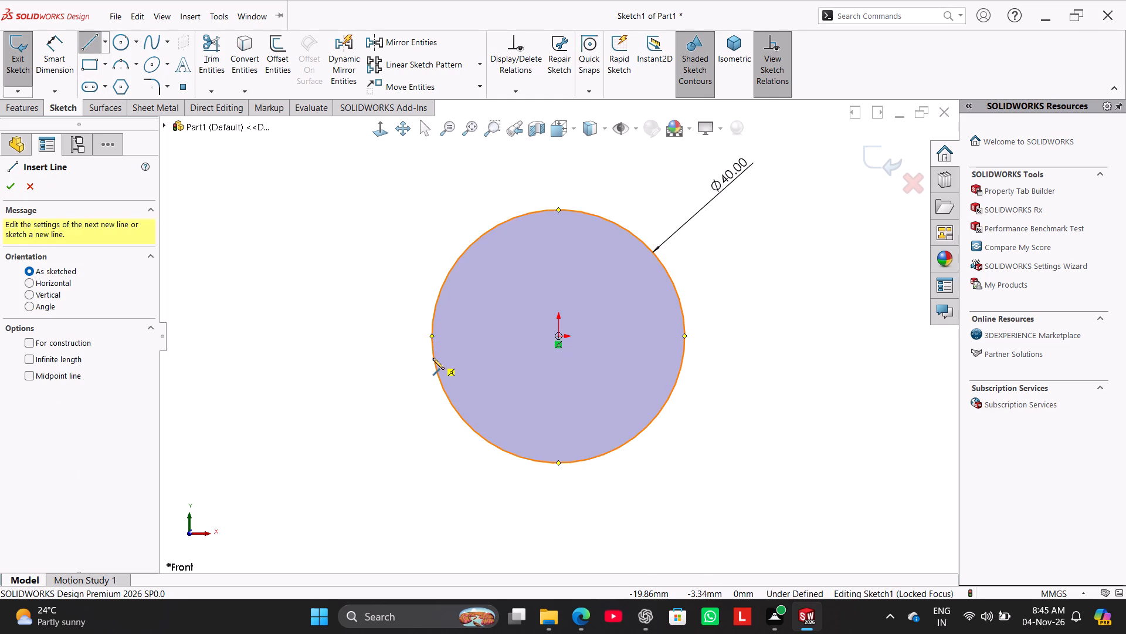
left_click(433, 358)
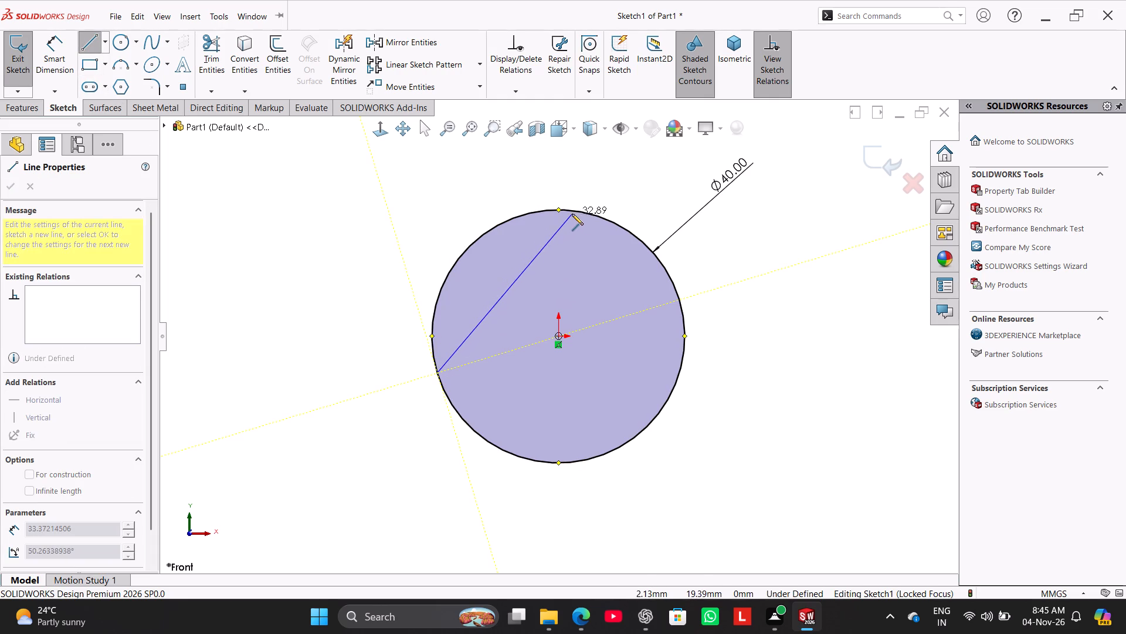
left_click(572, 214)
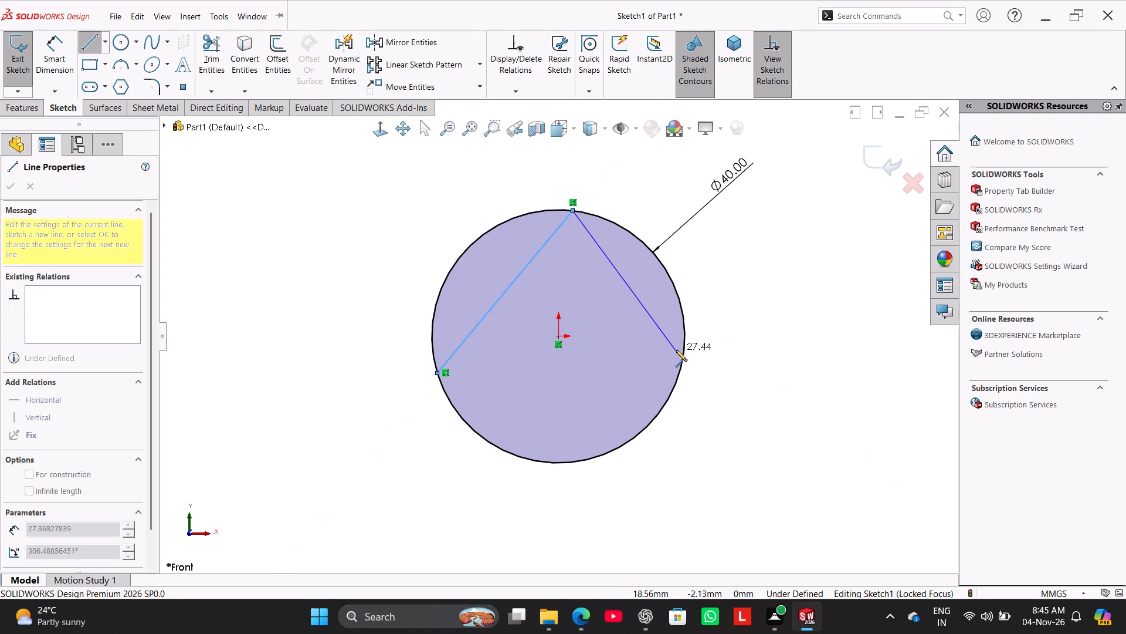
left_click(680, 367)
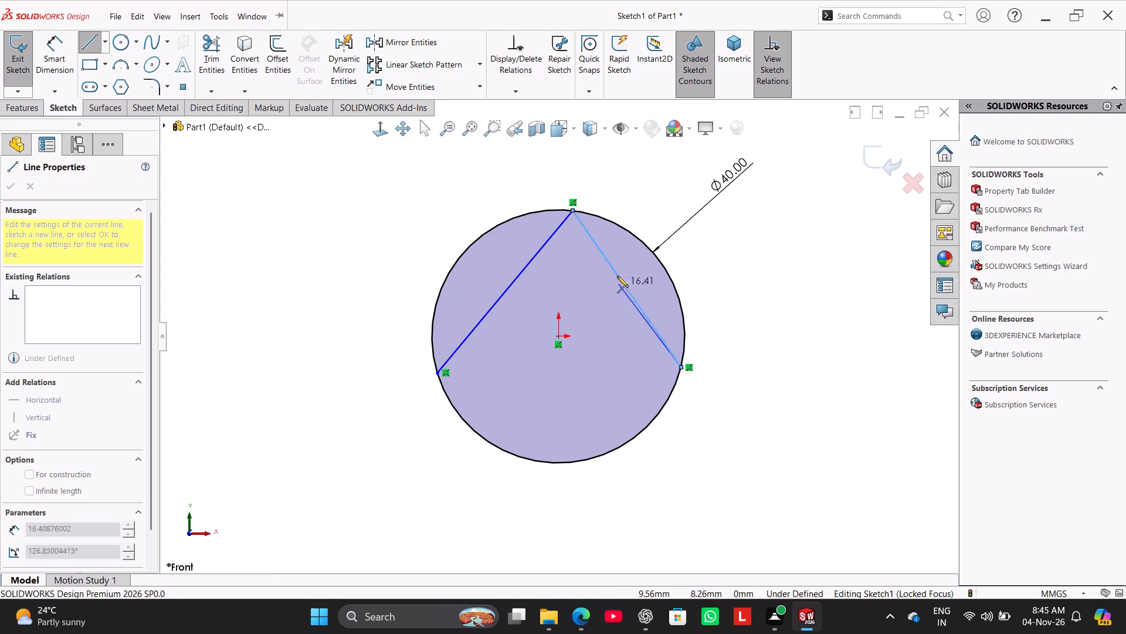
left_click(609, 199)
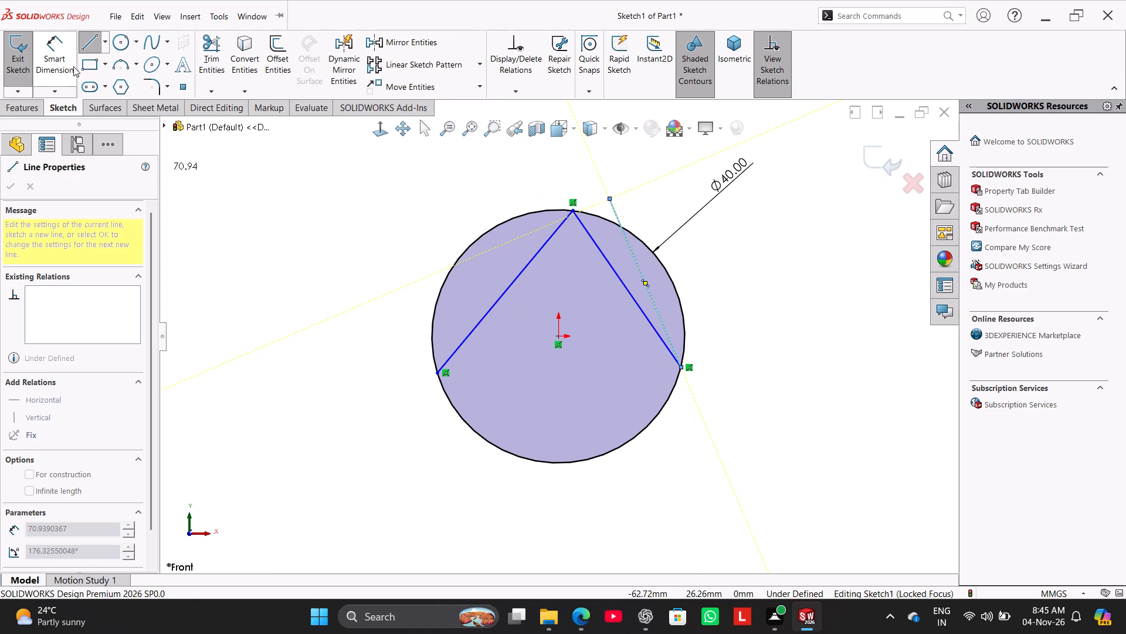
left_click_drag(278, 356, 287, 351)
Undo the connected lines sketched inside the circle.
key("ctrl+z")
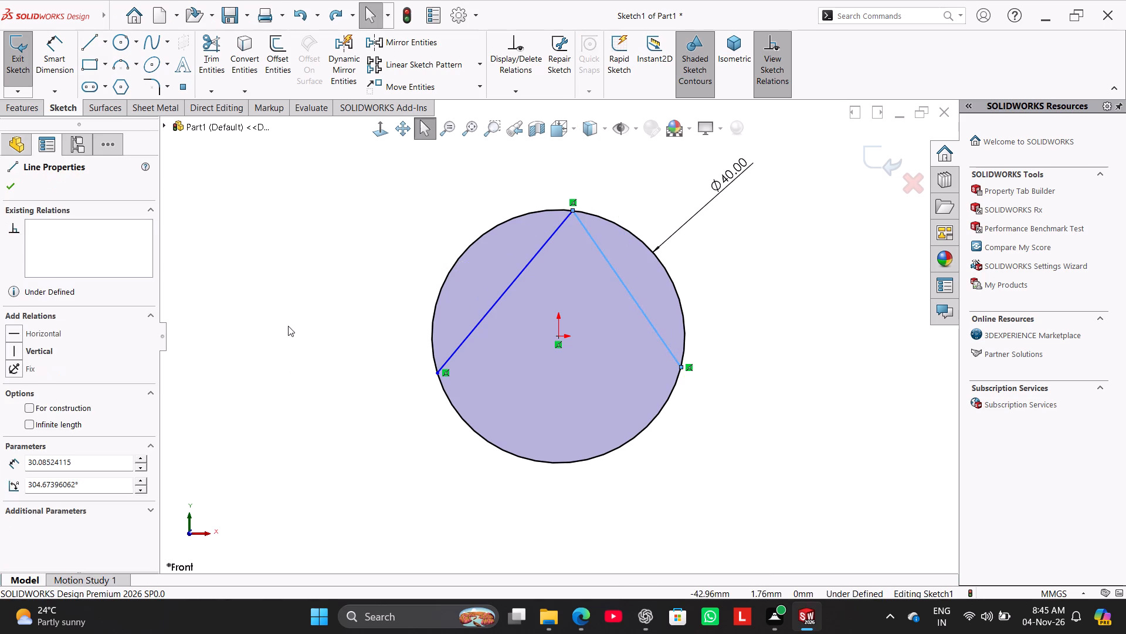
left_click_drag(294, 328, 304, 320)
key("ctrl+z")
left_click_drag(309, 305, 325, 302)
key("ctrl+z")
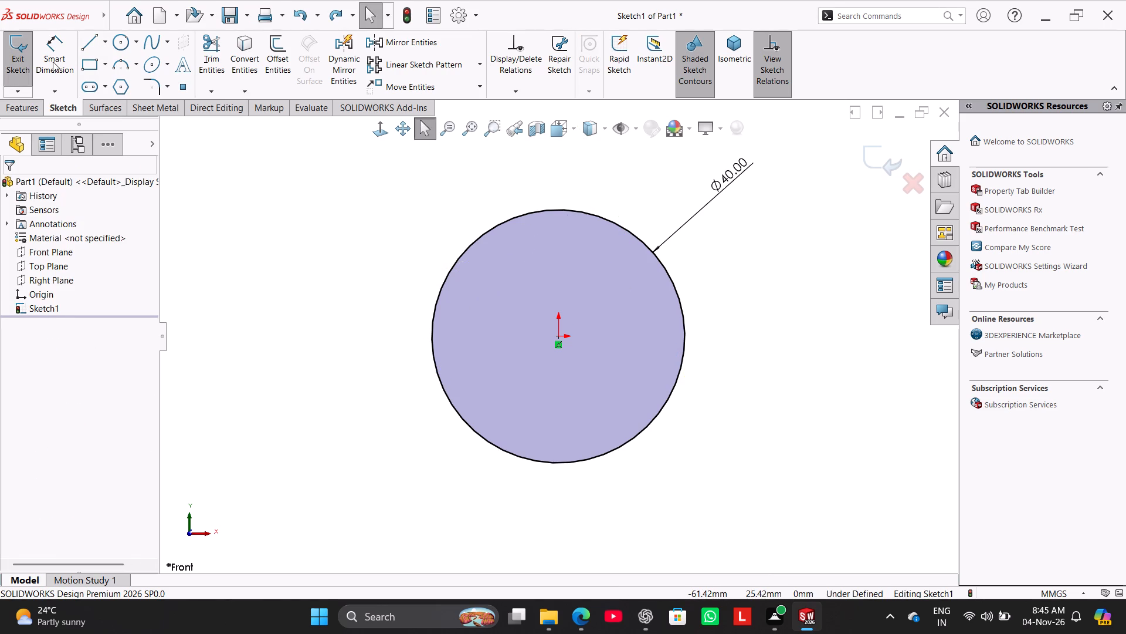
Sketch a slanted chord on the circle's left side, from its lower left up to just left of the top.
left_click(83, 41)
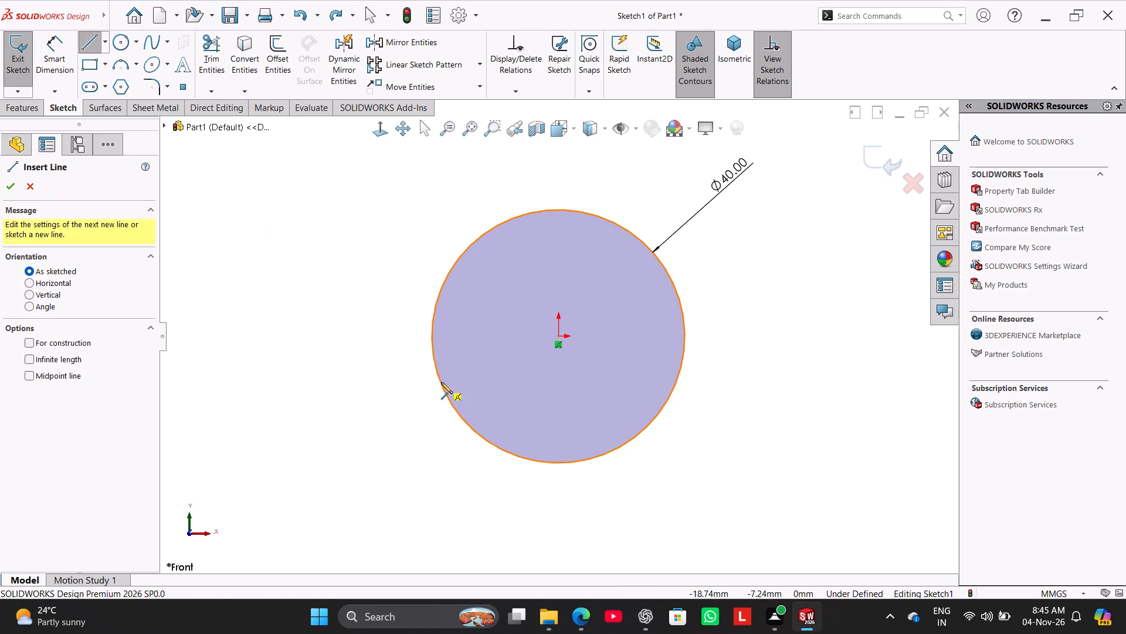
left_click(441, 382)
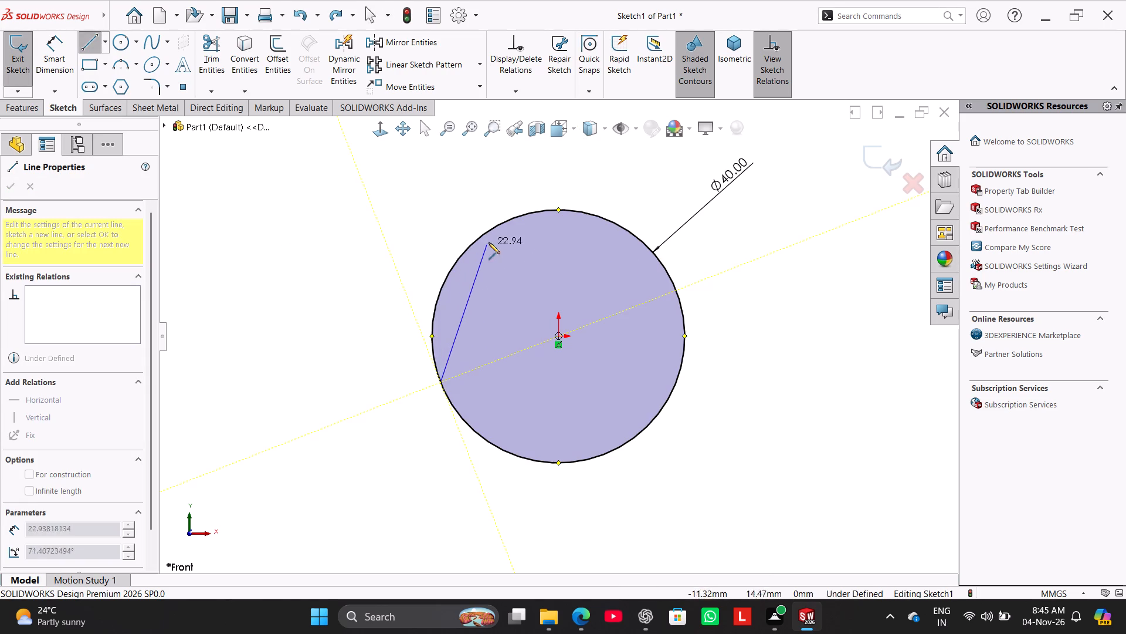
left_click(512, 217)
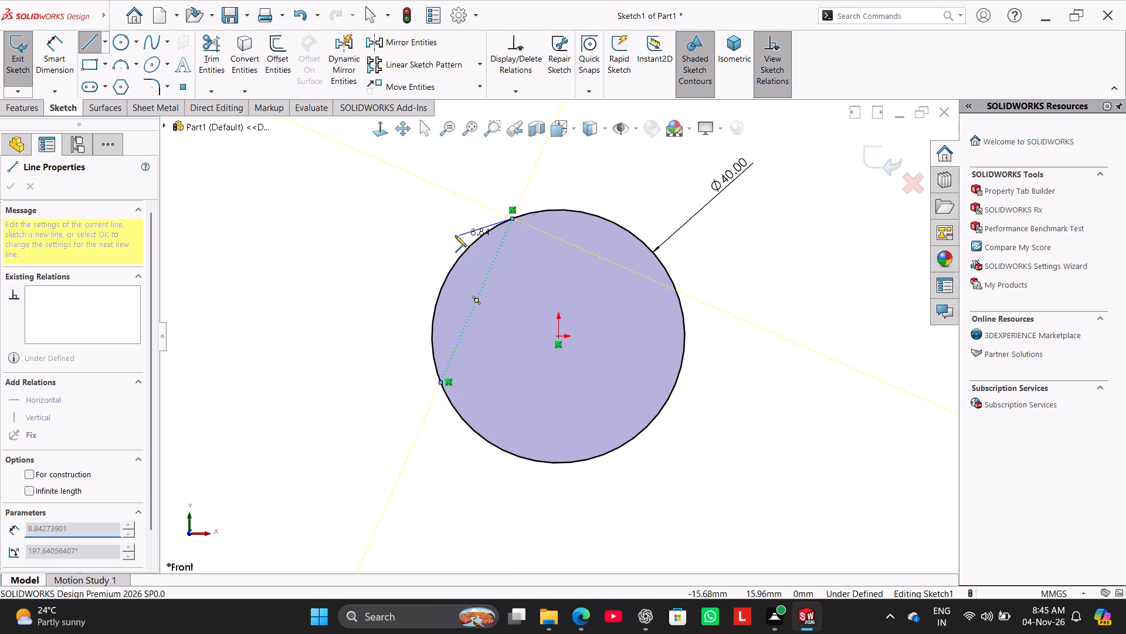
right_click(414, 209)
left_click(429, 215)
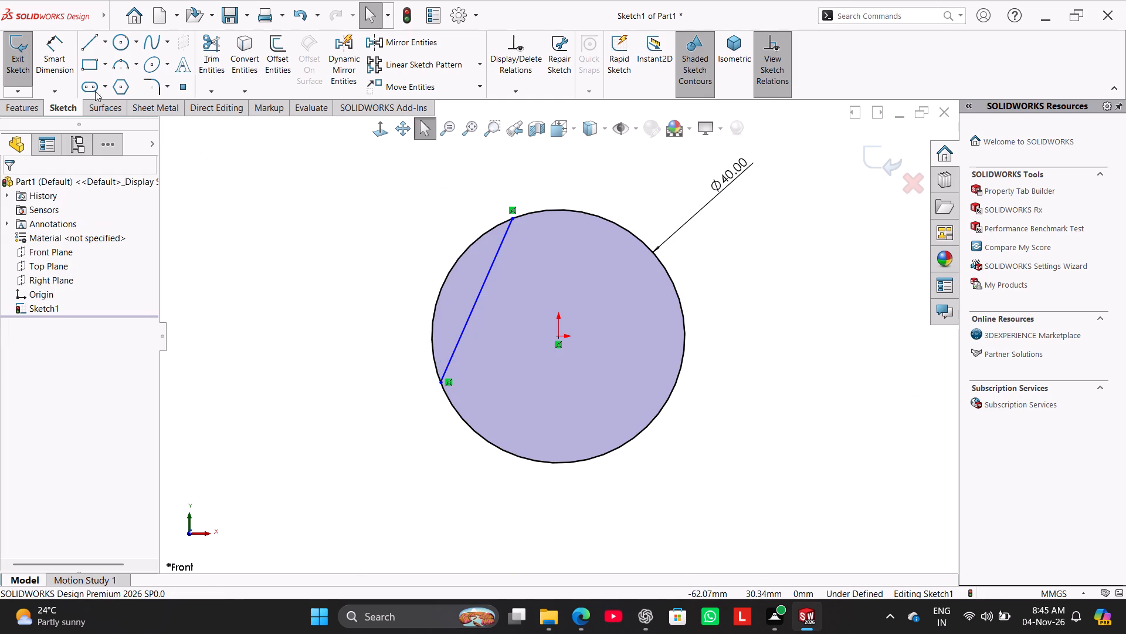
Sketch a separate slanted chord on the circle's right side, from just right of the top down to its lower right.
left_click(90, 43)
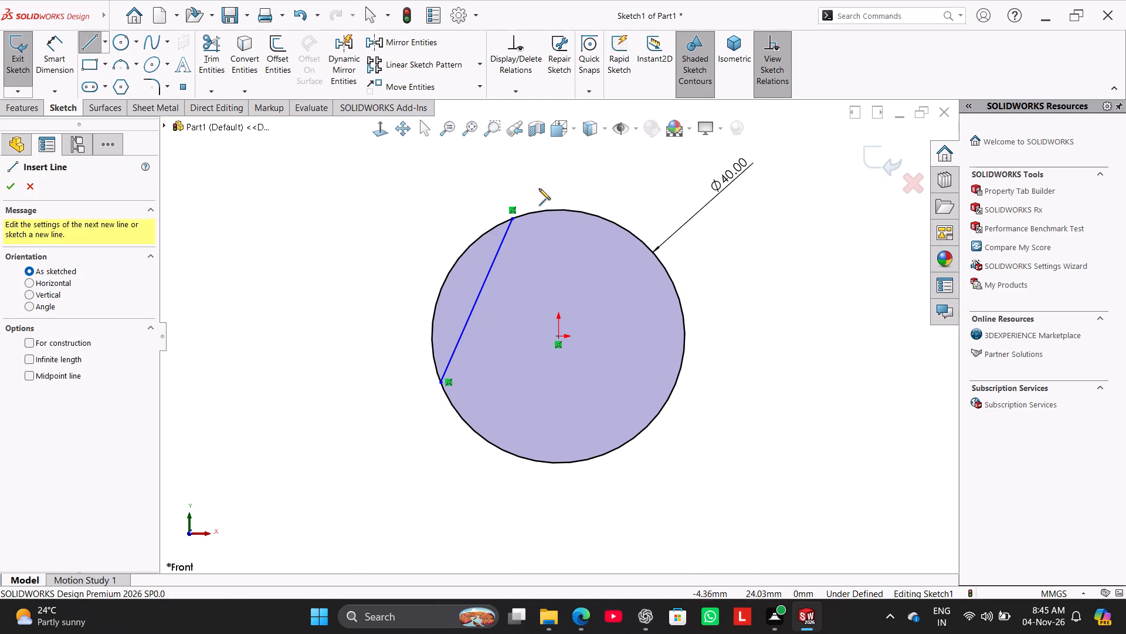
left_click(607, 219)
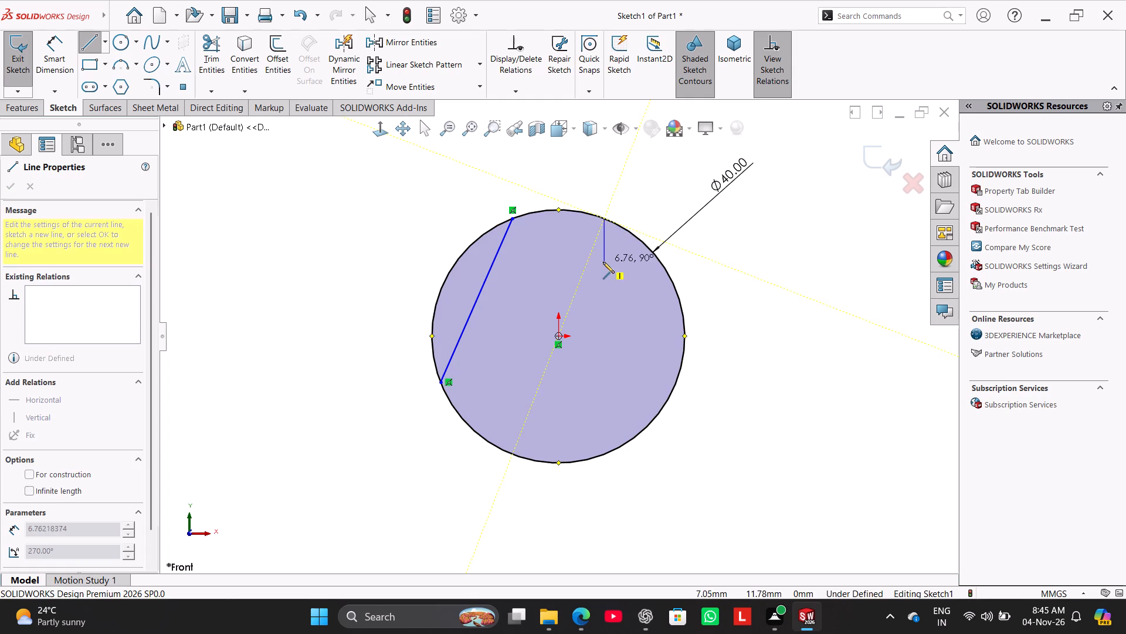
left_click(671, 390)
right_click(379, 248)
left_click(394, 257)
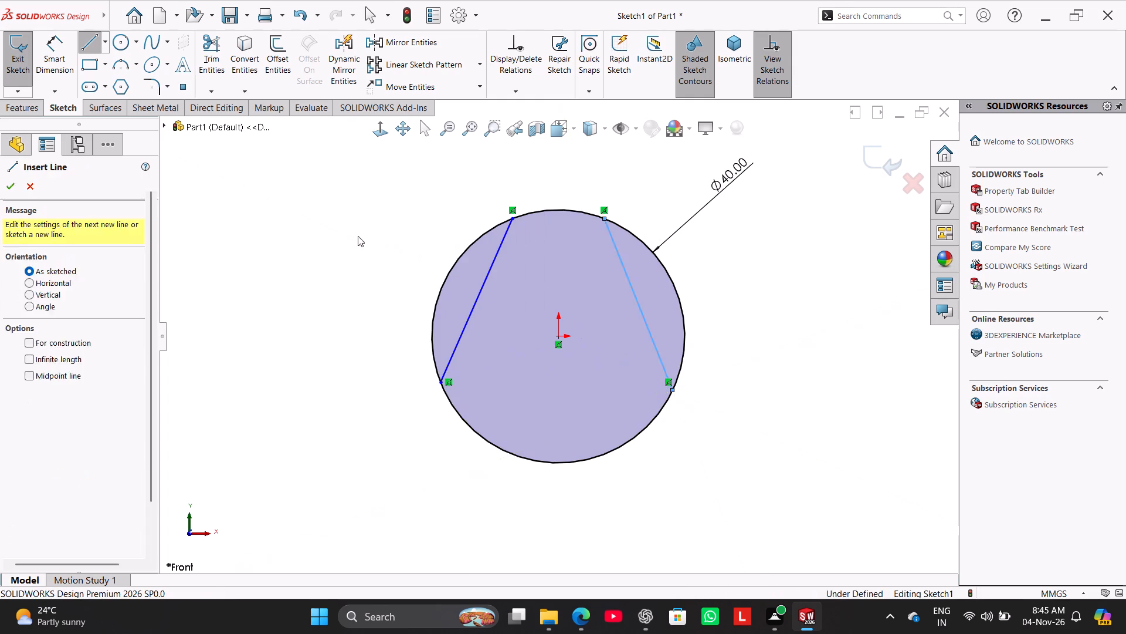
Sketch a nearly horizontal chord about 30 mm long across the lower part of the circle, separate from the two slanted chords.
left_click(95, 41)
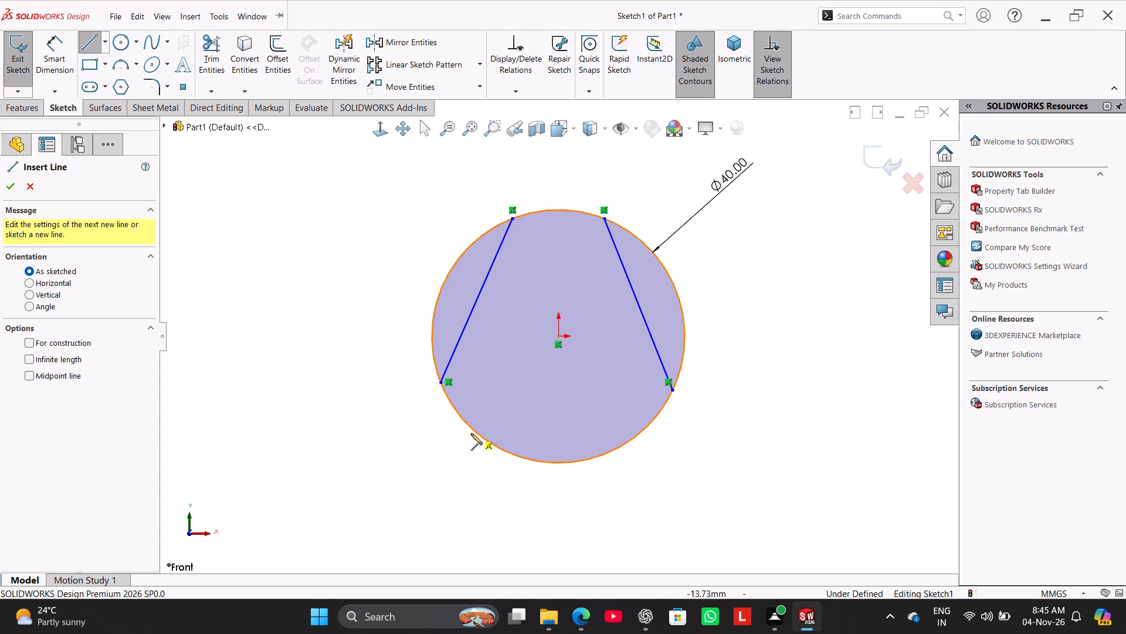
left_click(466, 419)
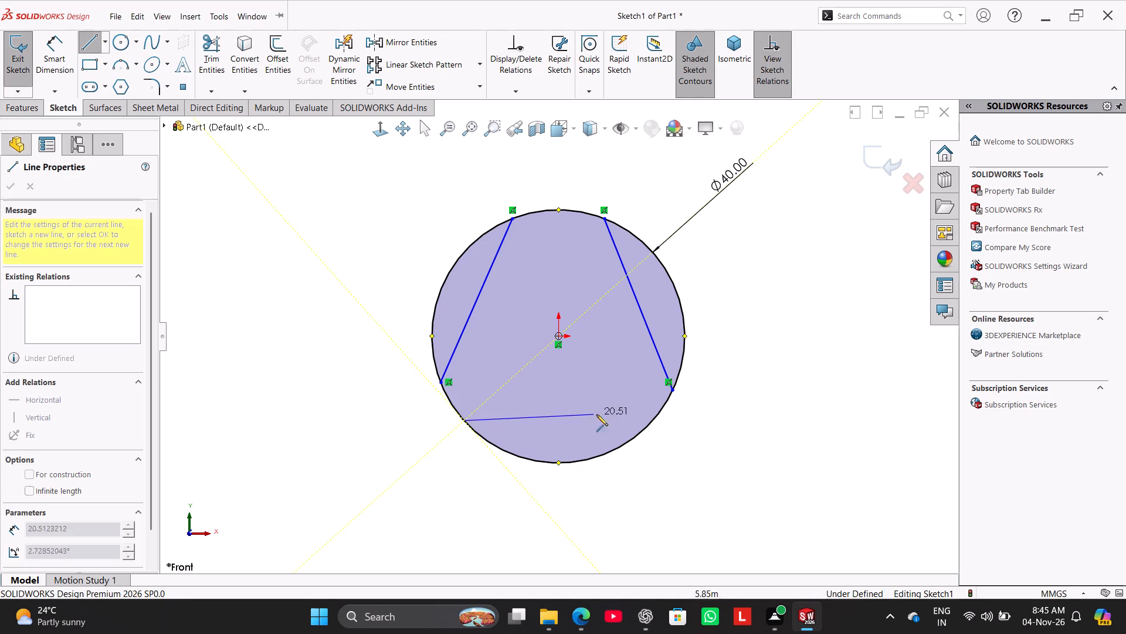
left_click(655, 417)
right_click(720, 259)
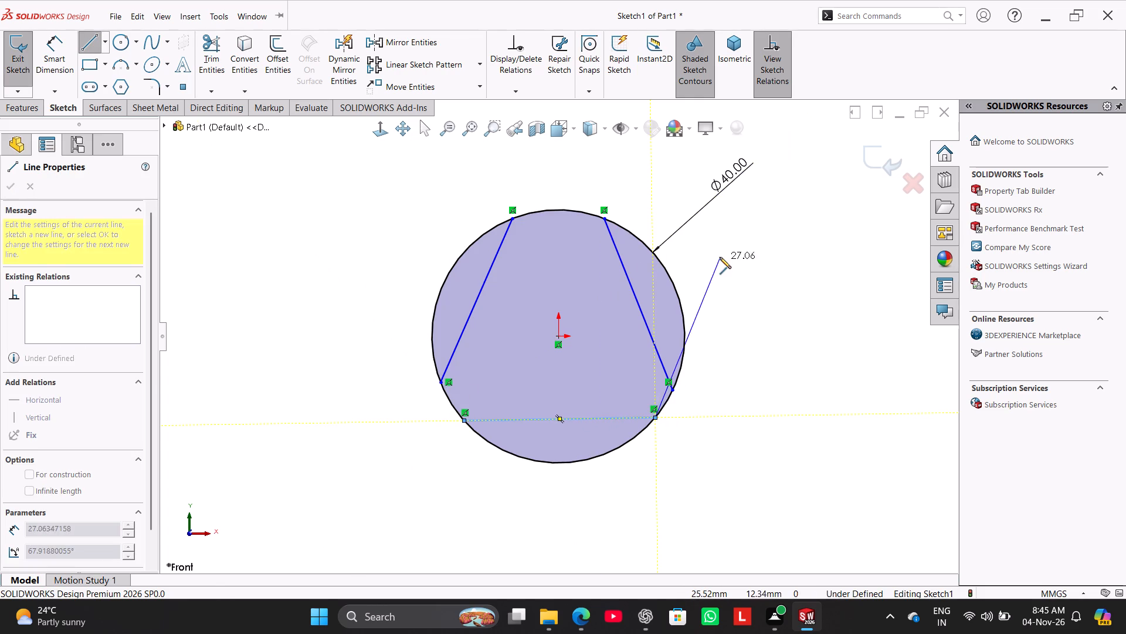
left_click(735, 268)
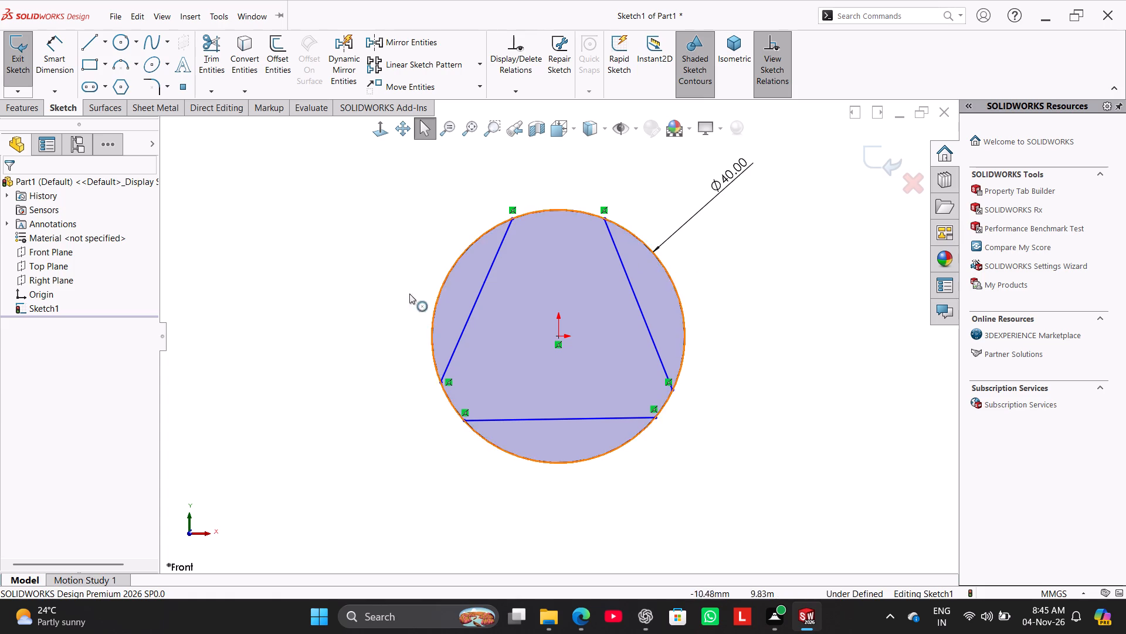
Add a horizontal relation to the lower chord.
right_click(552, 416)
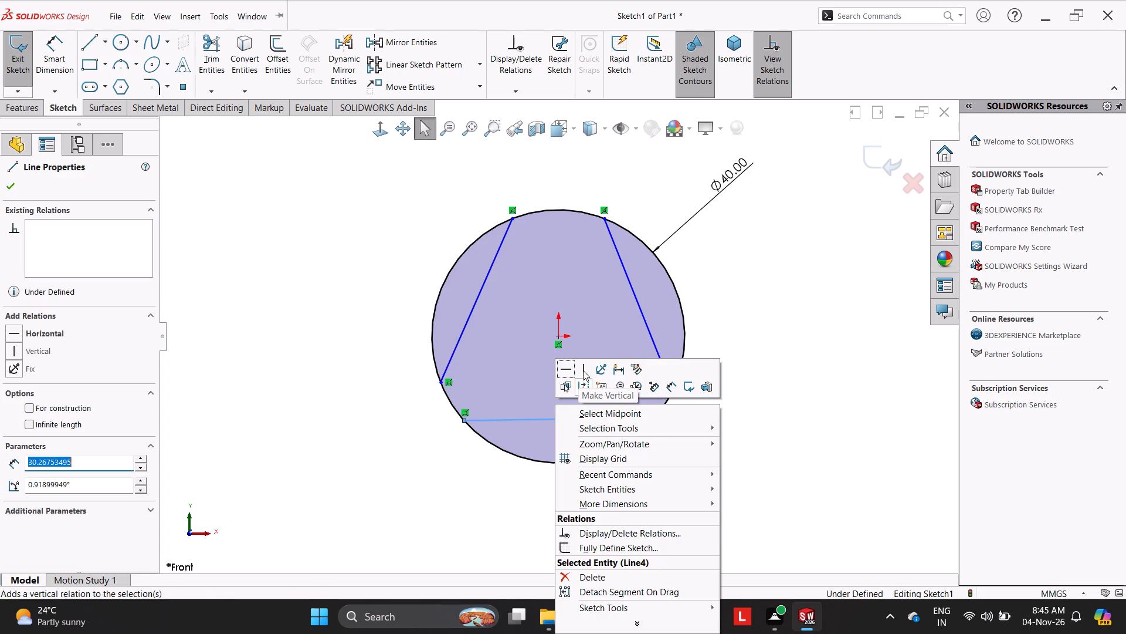
left_click(568, 370)
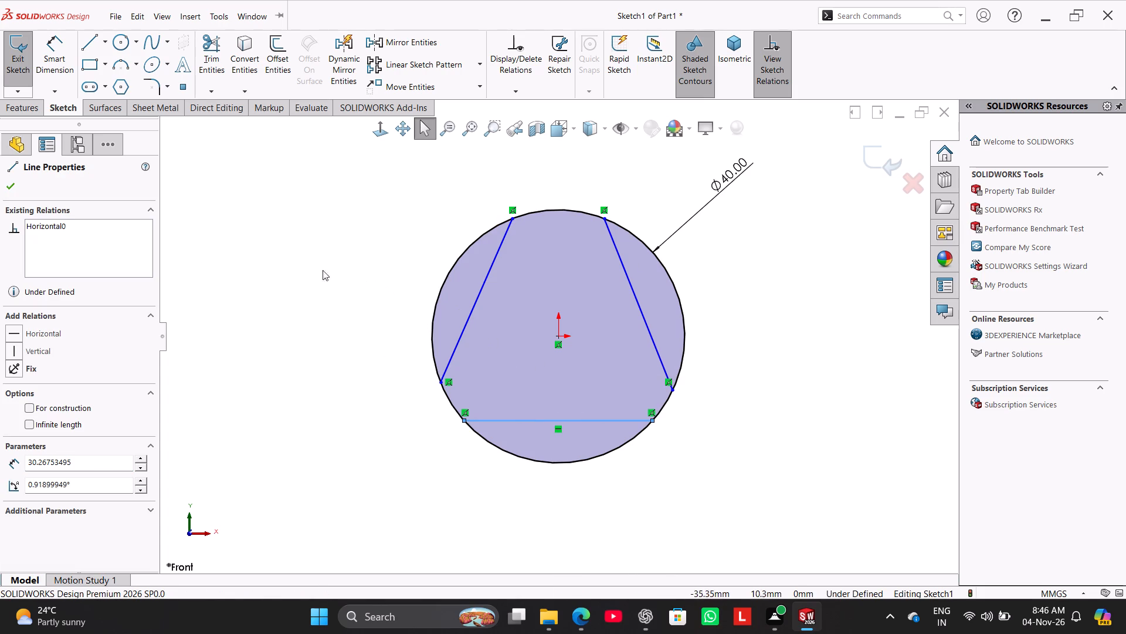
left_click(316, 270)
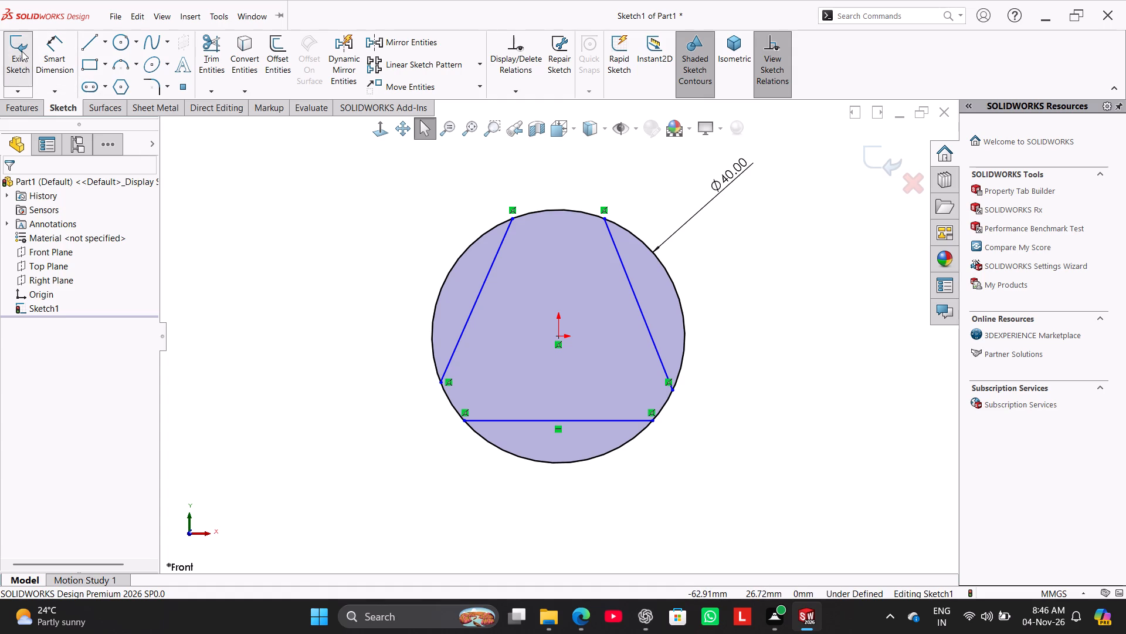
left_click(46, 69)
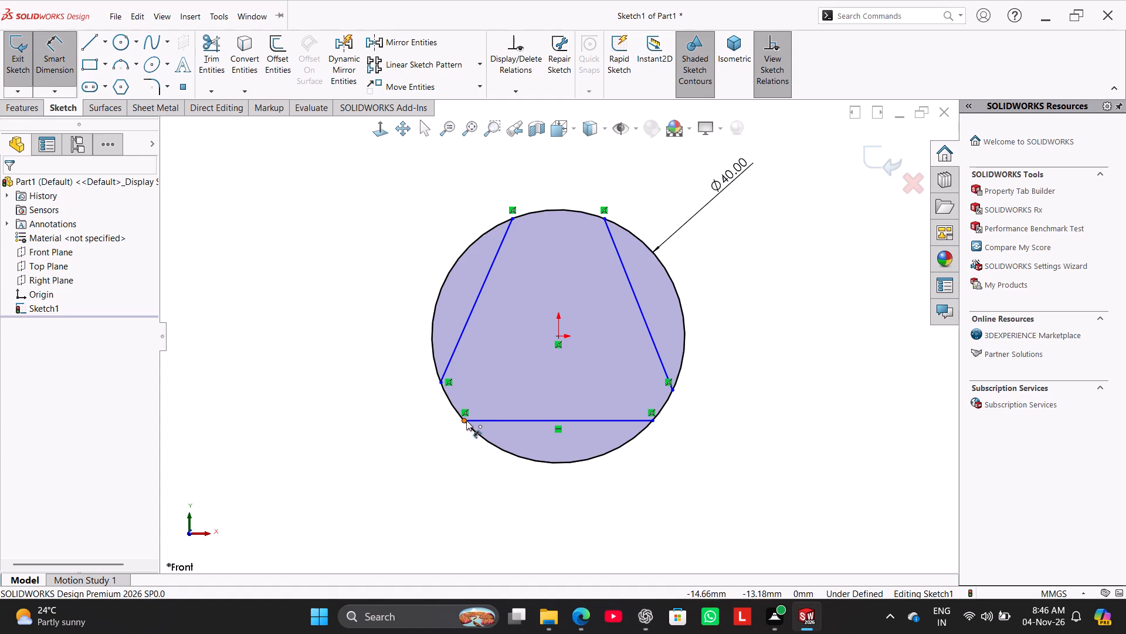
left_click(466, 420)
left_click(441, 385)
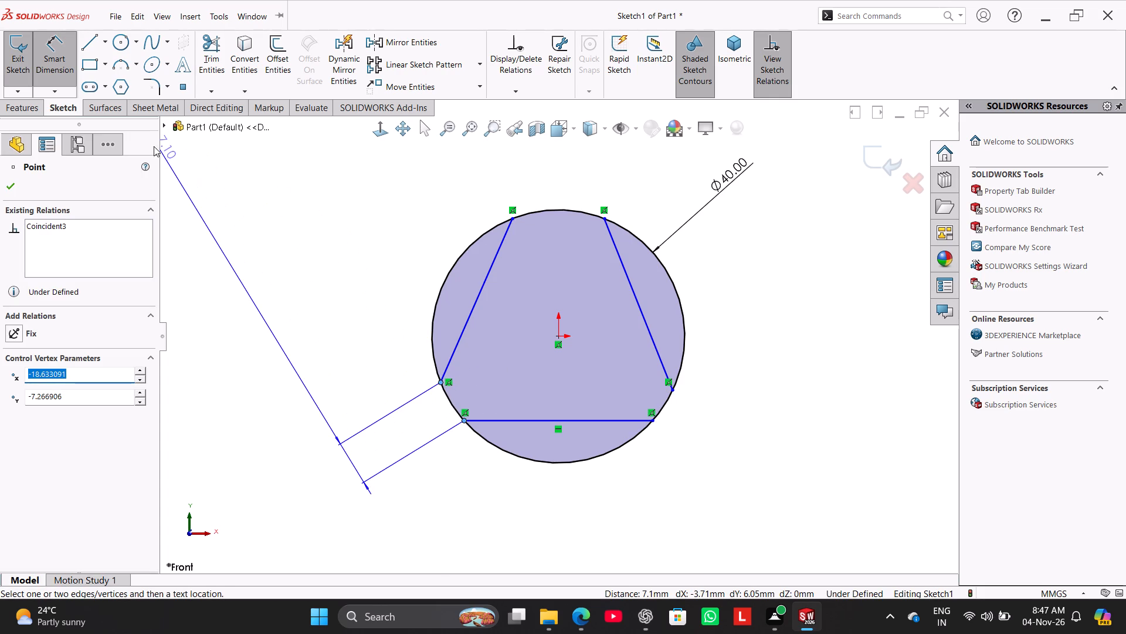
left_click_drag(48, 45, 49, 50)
Dimension the angle between the horizontal lower chord and the left slanted chord as 60°.
left_click(56, 72)
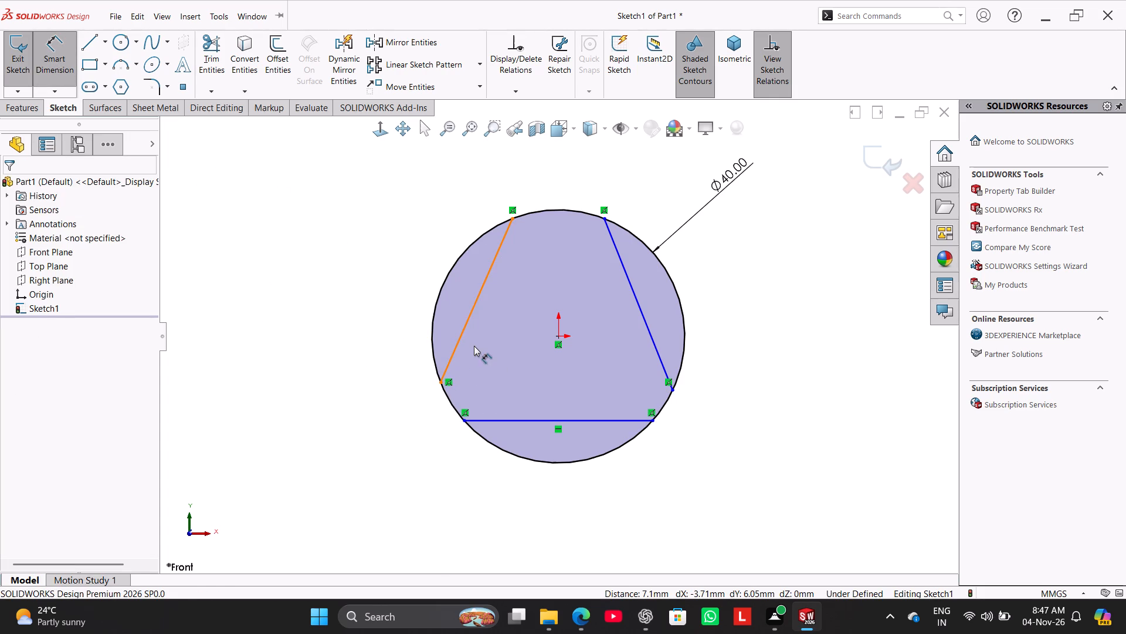
left_click(498, 417)
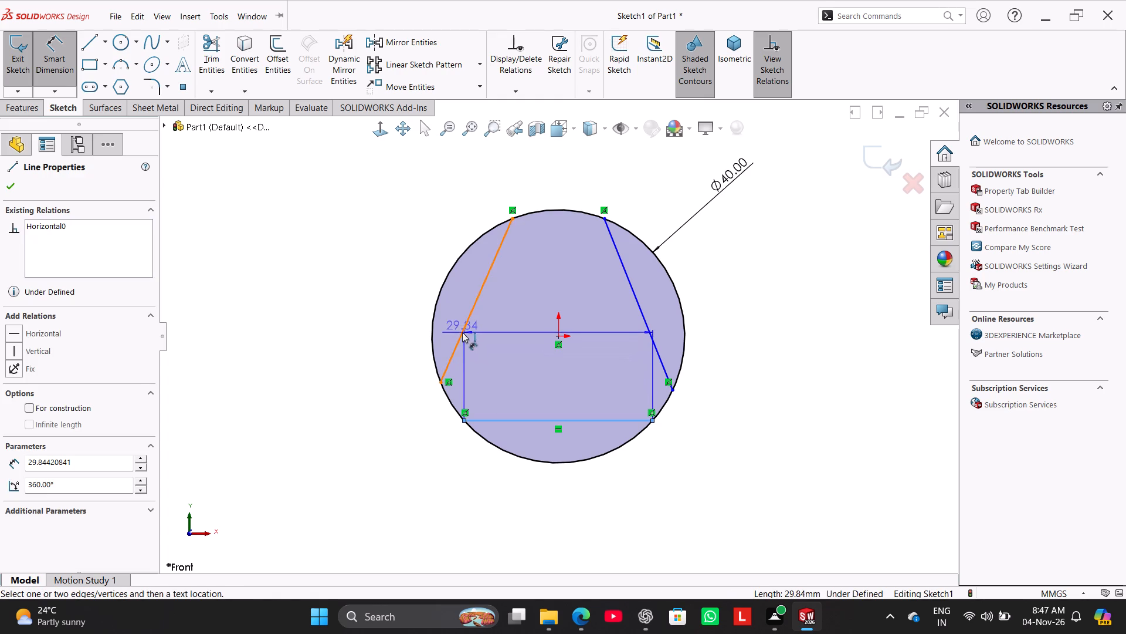
left_click(462, 332)
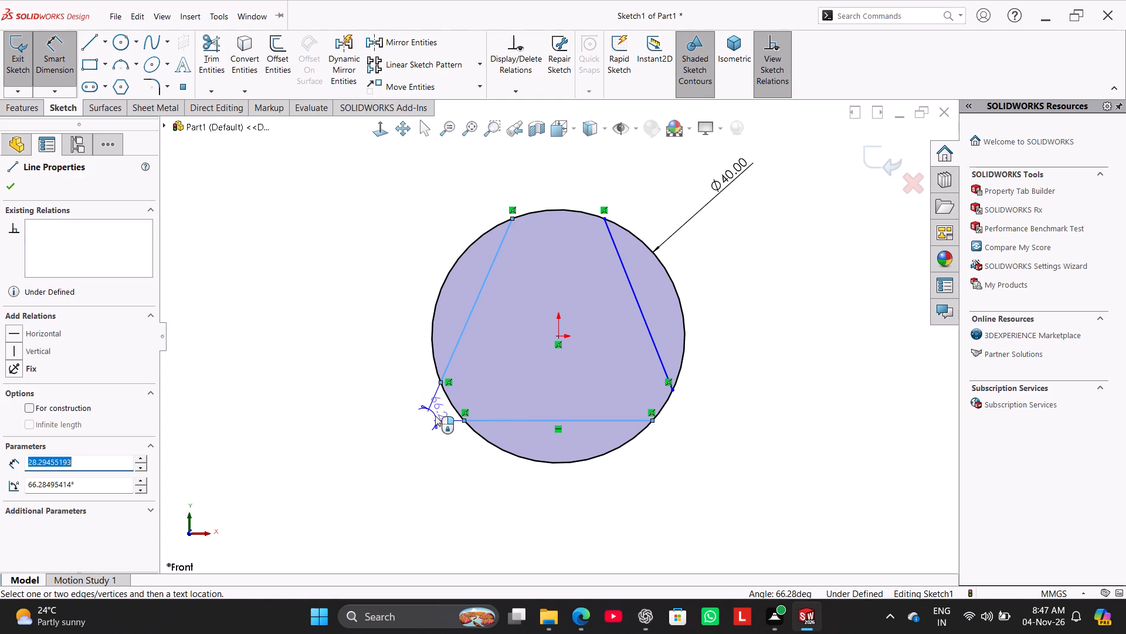
left_click(436, 409)
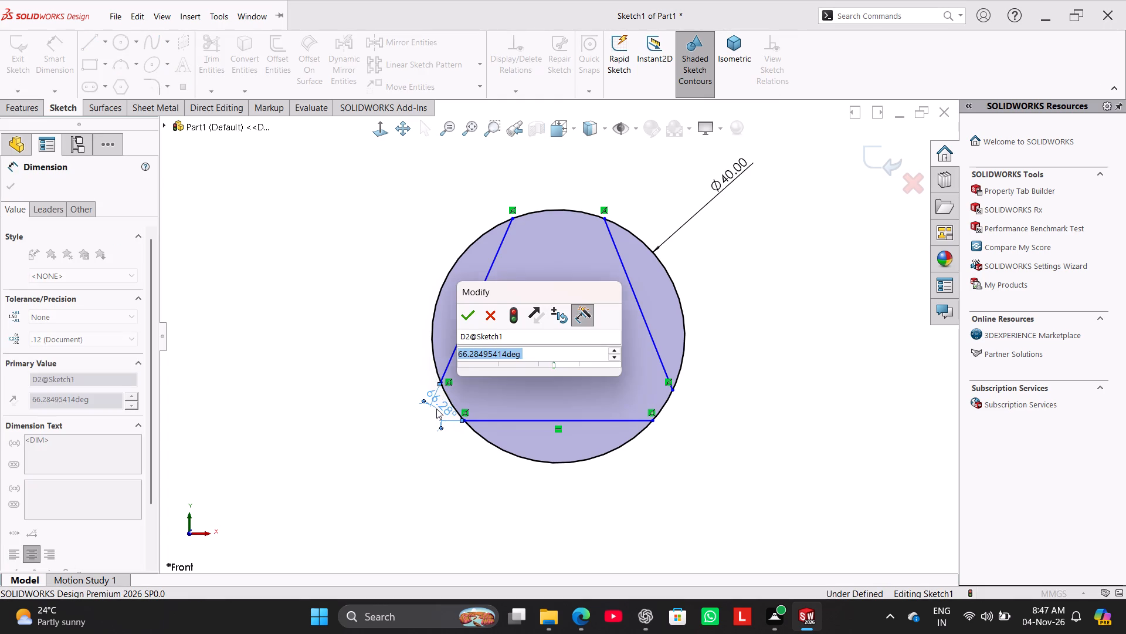
type("60")
key("Return")
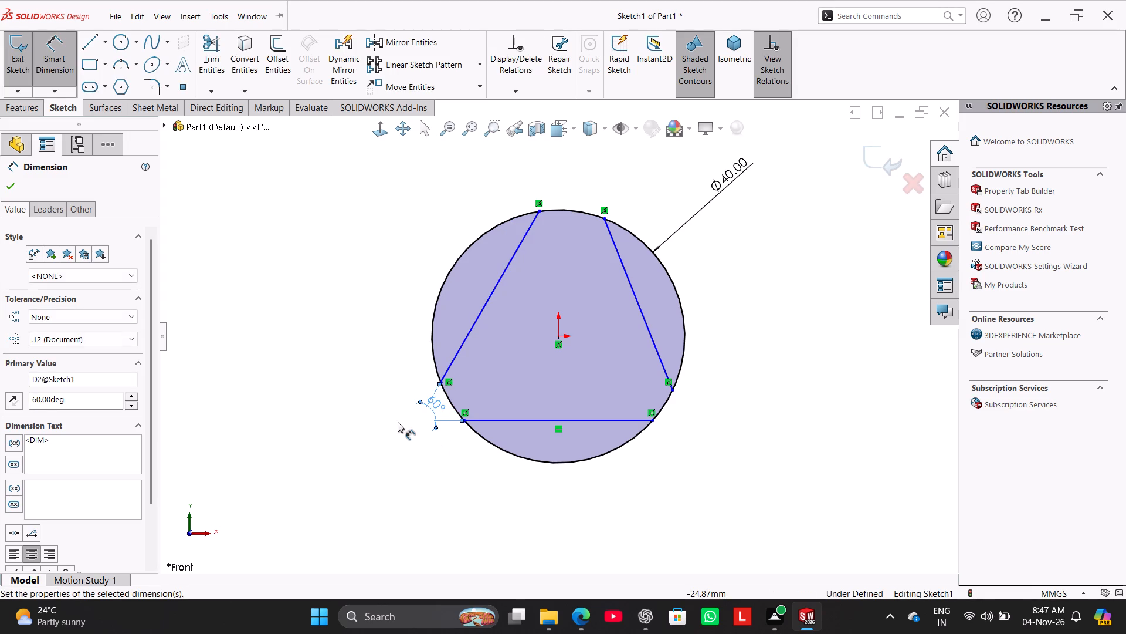
Dimension the angle between the horizontal lower chord and the right slanted chord as 60°.
left_click(643, 418)
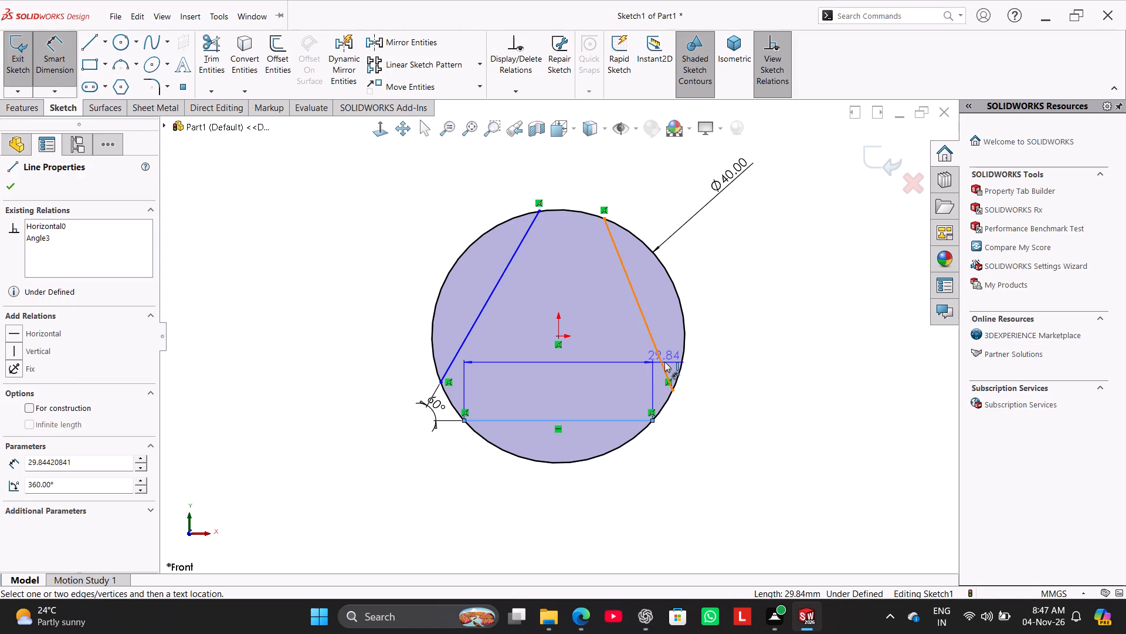
left_click(664, 362)
left_click(675, 413)
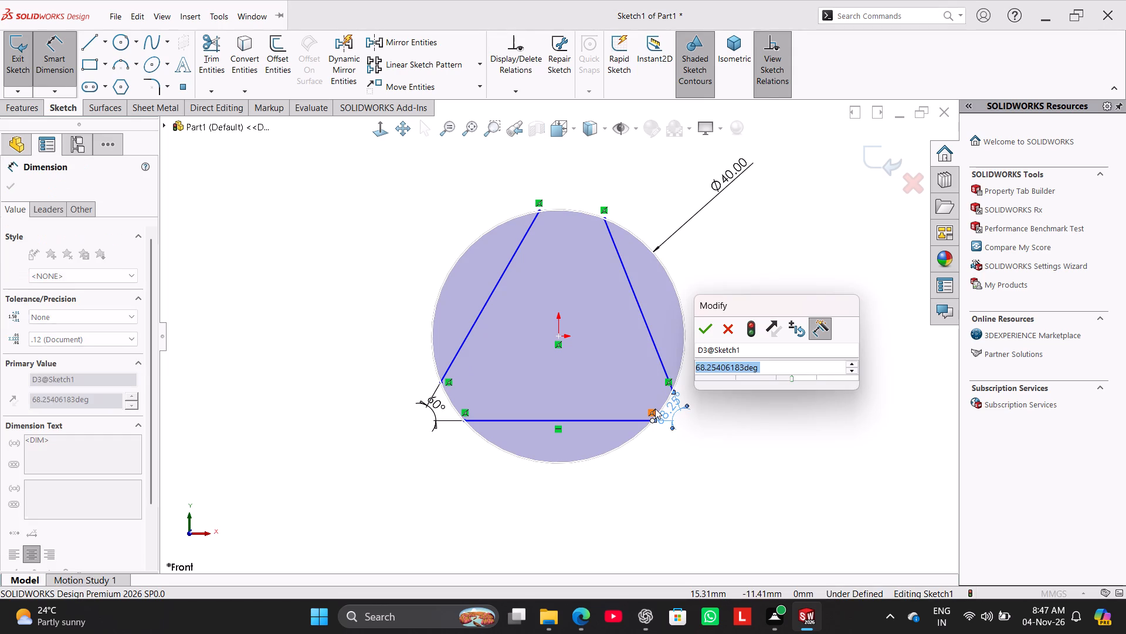
type("60")
key("Return")
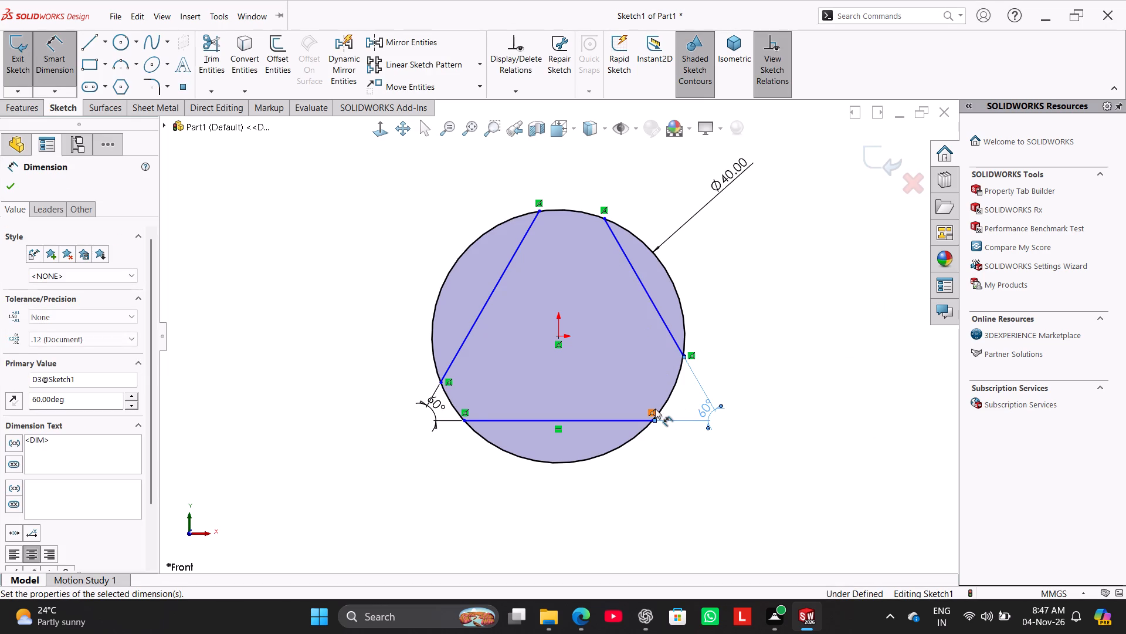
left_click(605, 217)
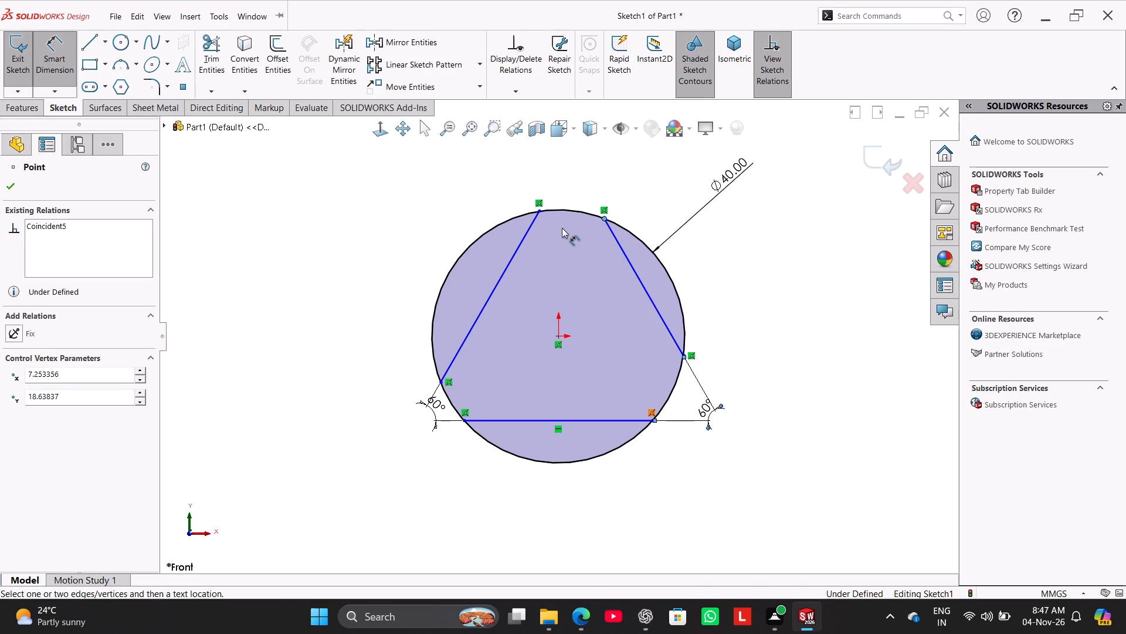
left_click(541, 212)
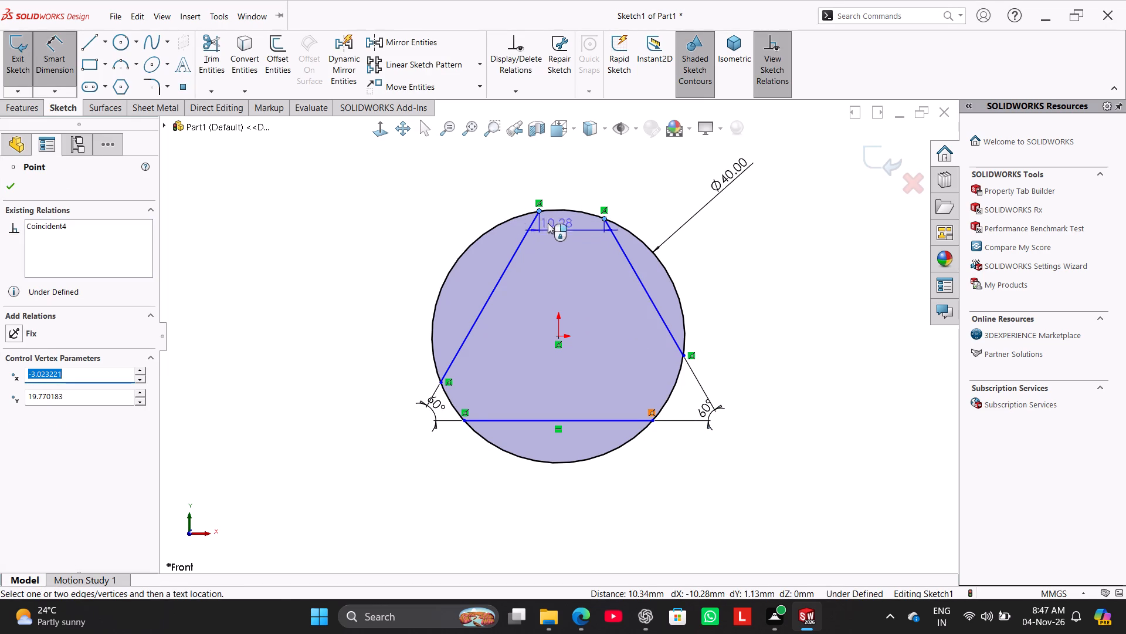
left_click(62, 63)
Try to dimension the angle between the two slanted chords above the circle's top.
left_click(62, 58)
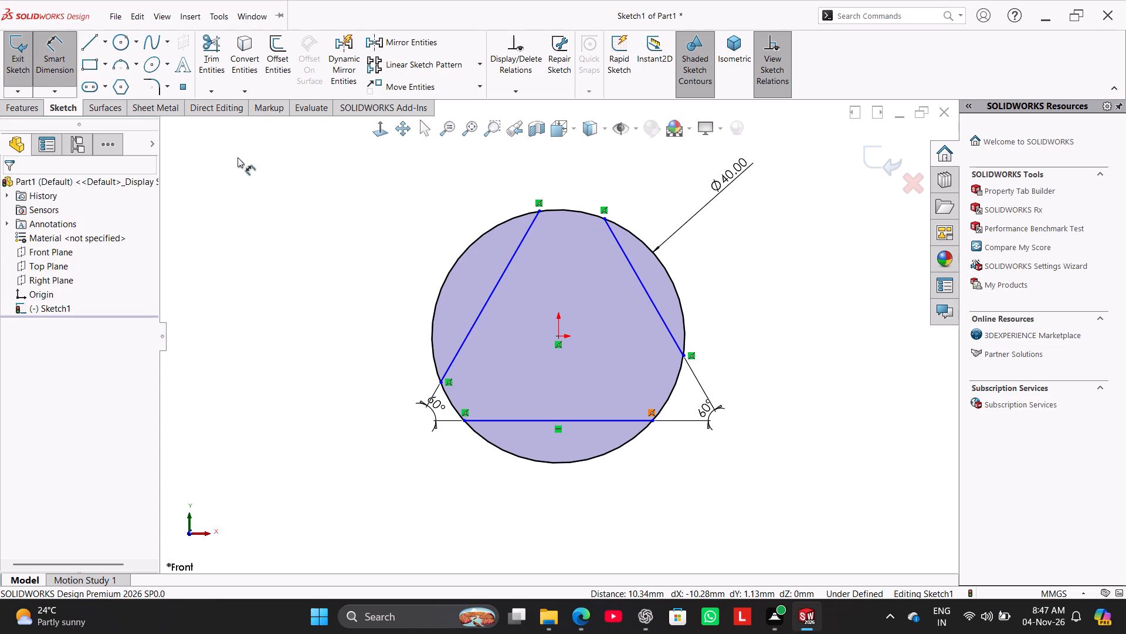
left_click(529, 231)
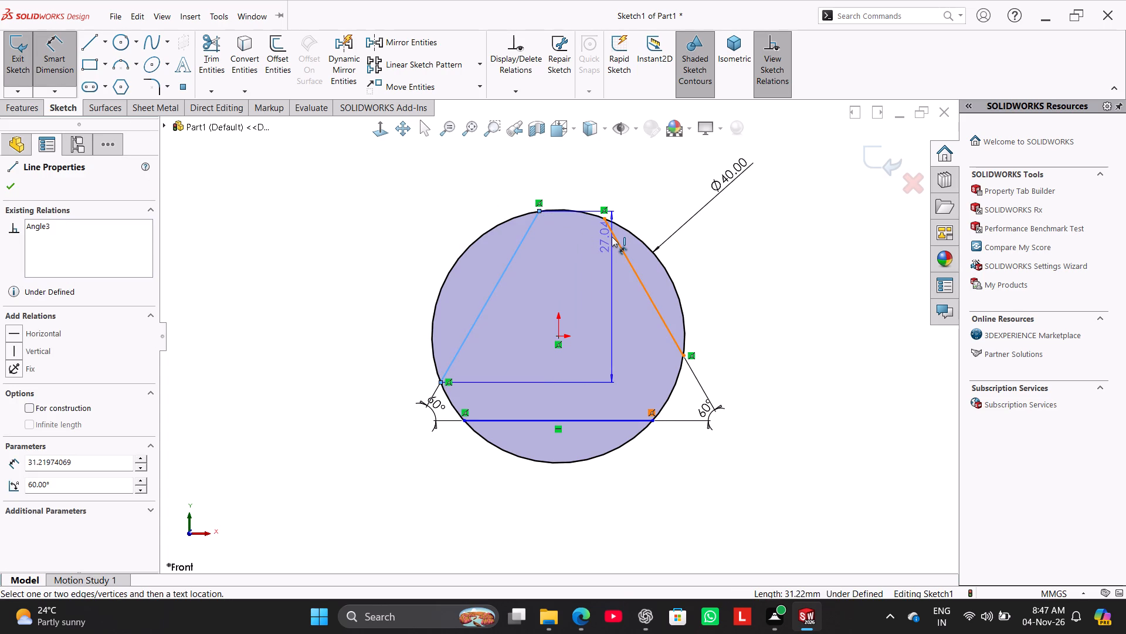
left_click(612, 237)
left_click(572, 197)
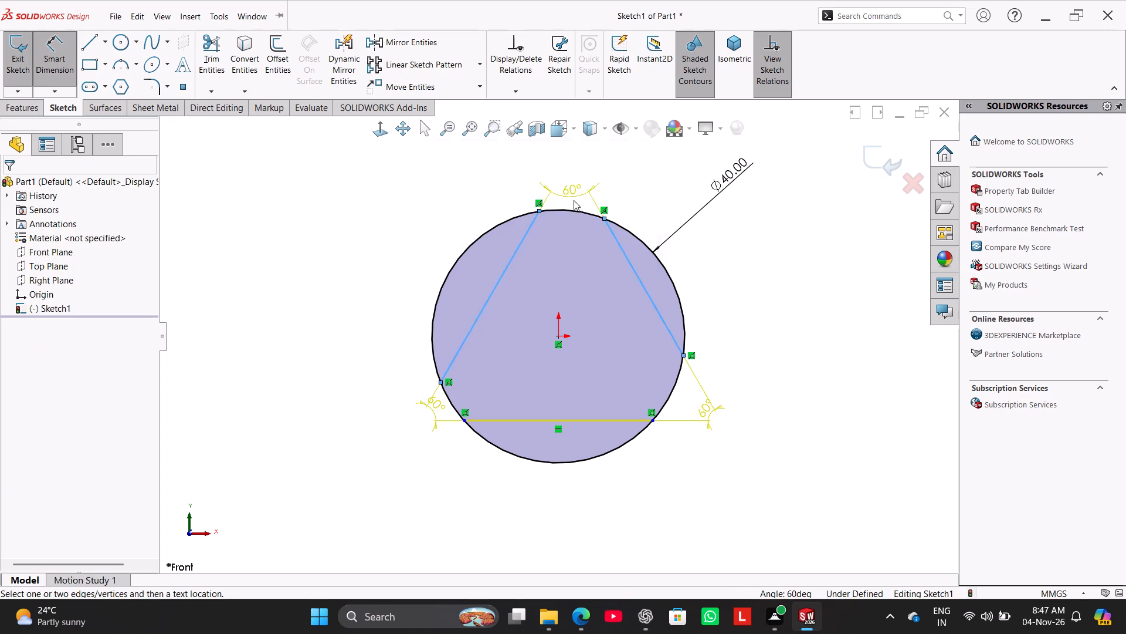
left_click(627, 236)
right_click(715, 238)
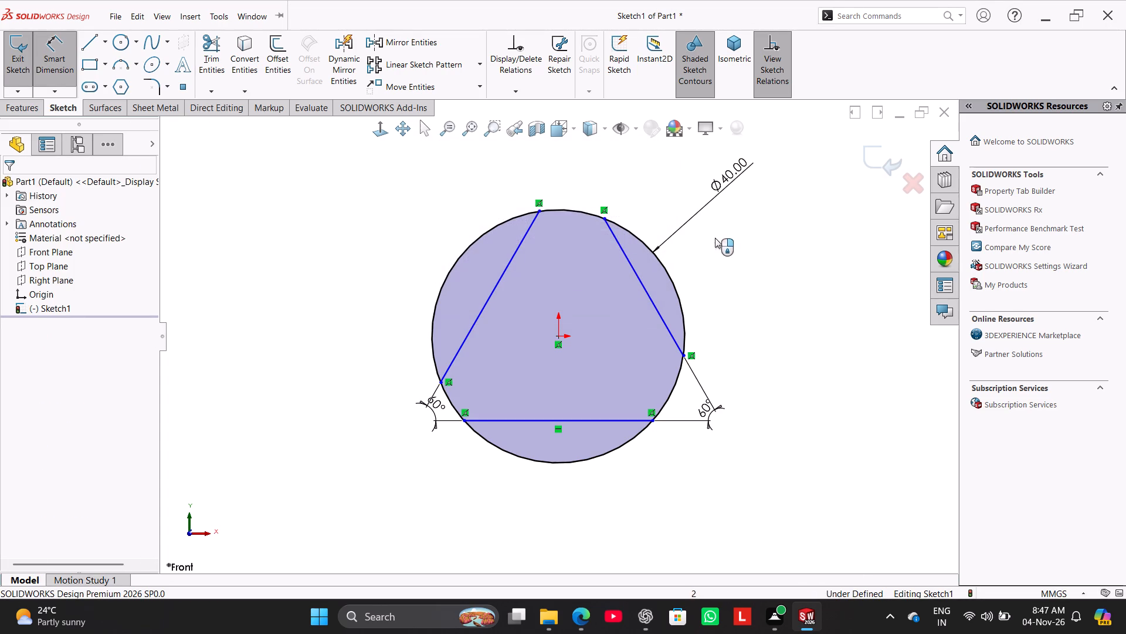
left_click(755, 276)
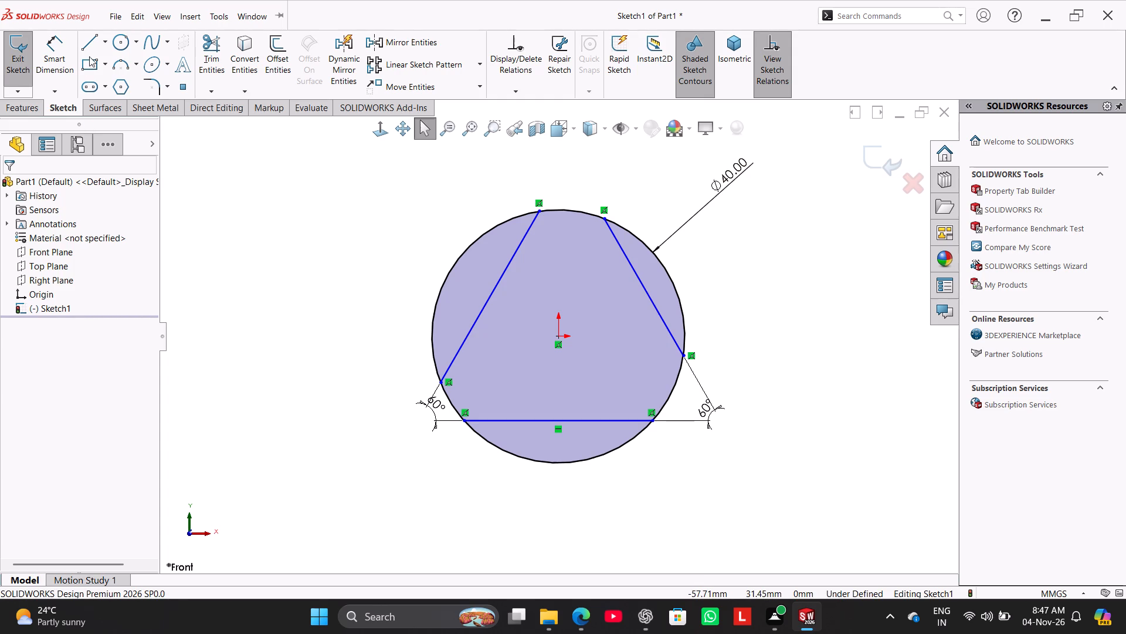
Draw a vertical centerline from the origin up to the top of the circle.
left_click(104, 46)
left_click(116, 72)
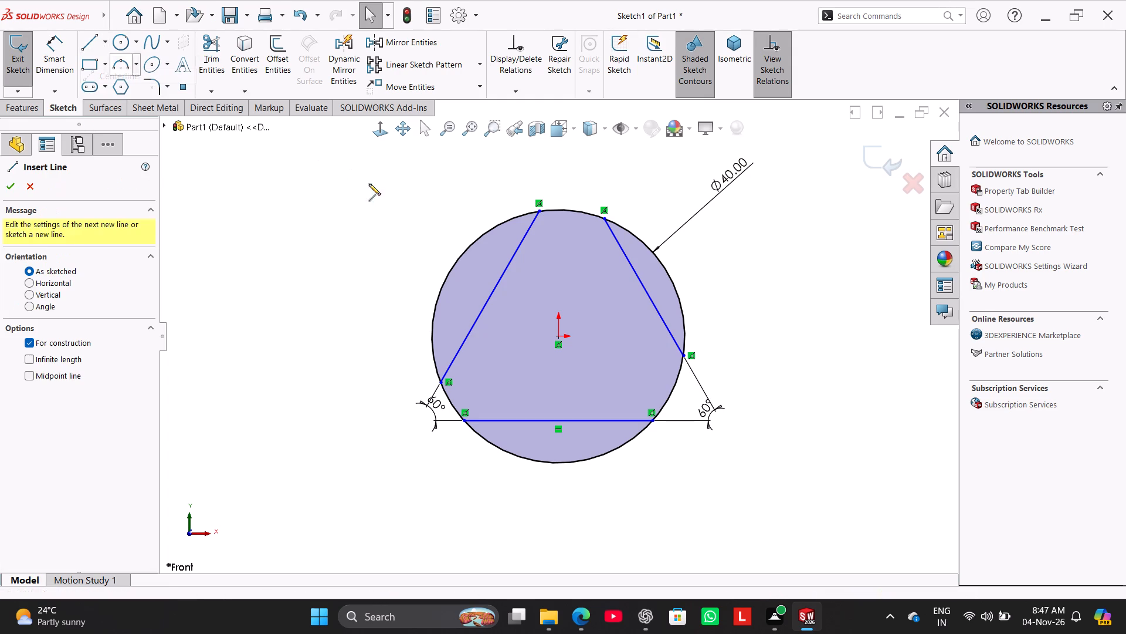
left_click(559, 335)
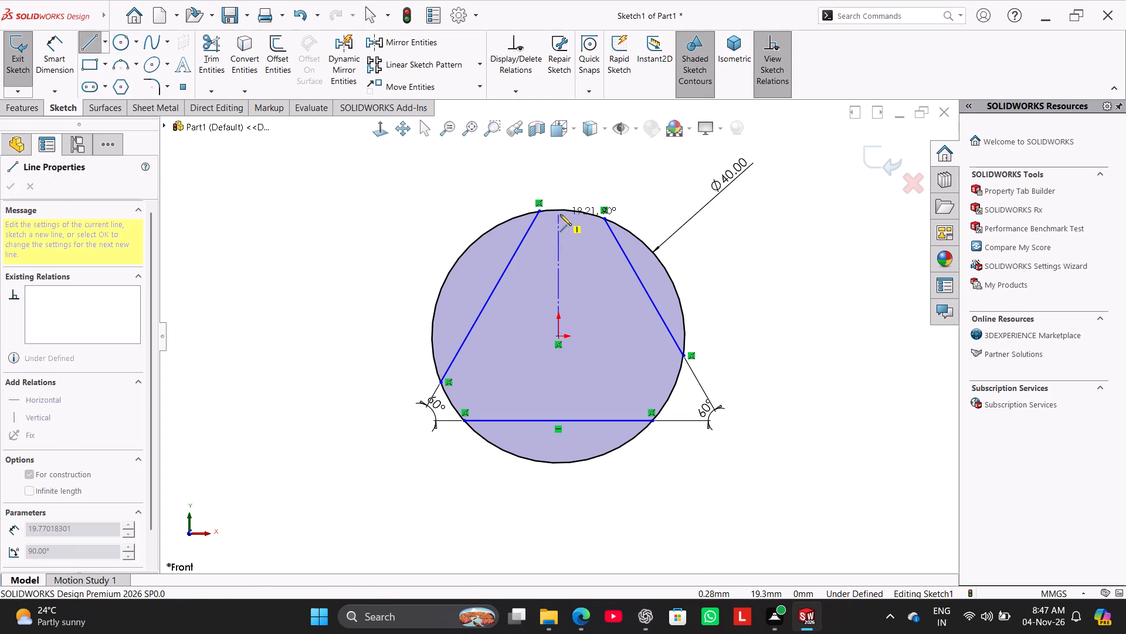
left_click(558, 211)
right_click(555, 176)
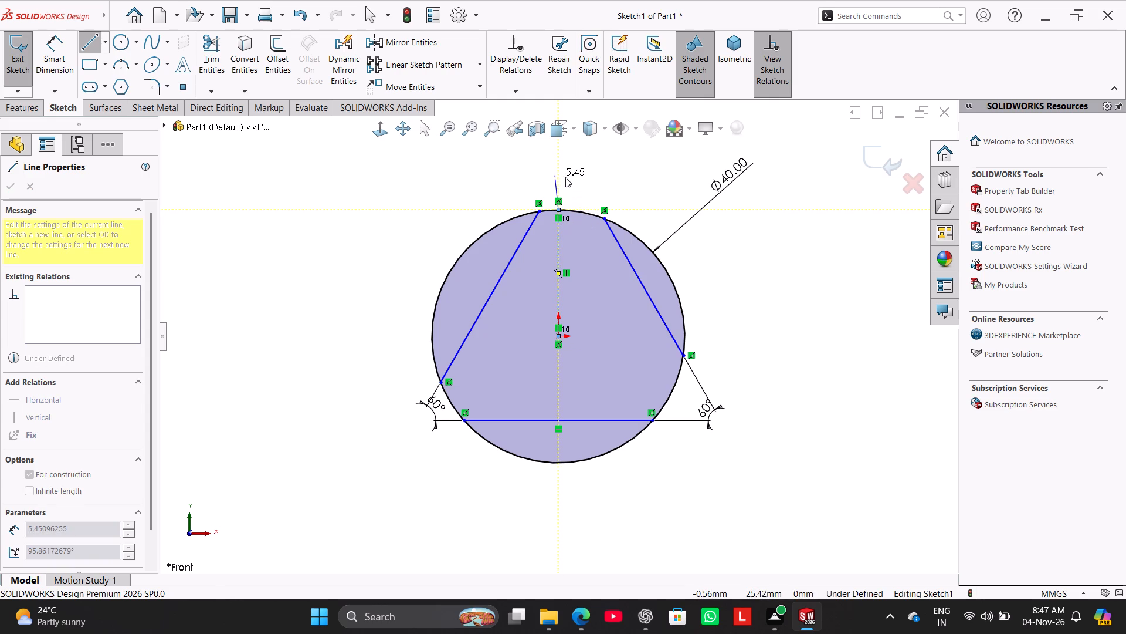
left_click(570, 181)
right_click(418, 195)
left_click(412, 205)
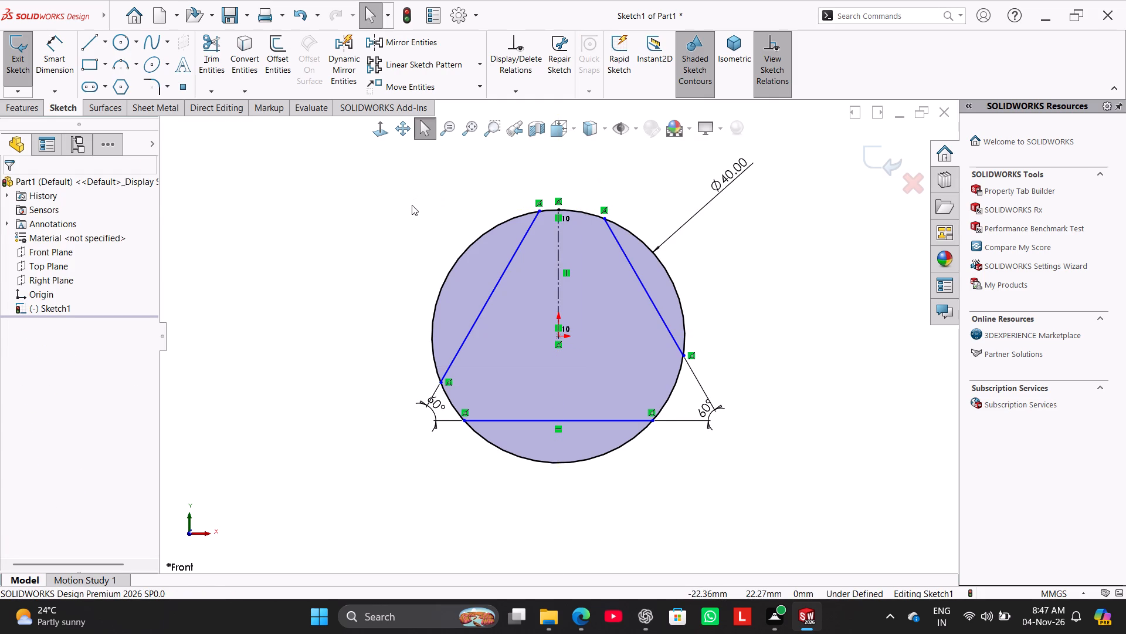
Add a symmetric relation between the left and right slanted chords about the vertical centerline.
left_click(501, 278, "ctrl")
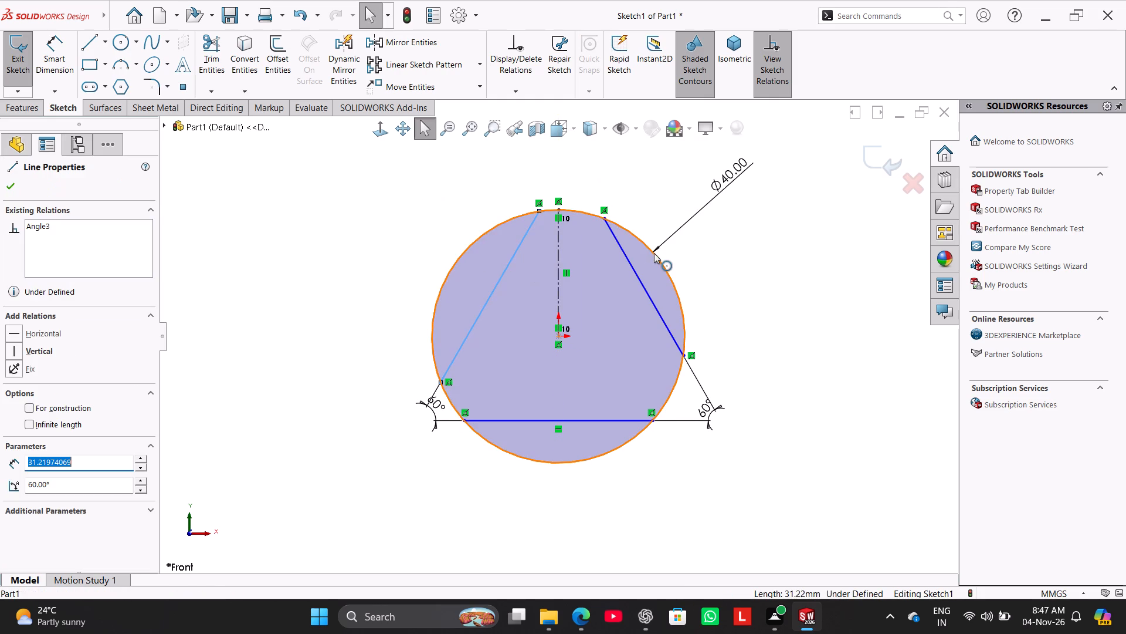
left_click(622, 249, "ctrl")
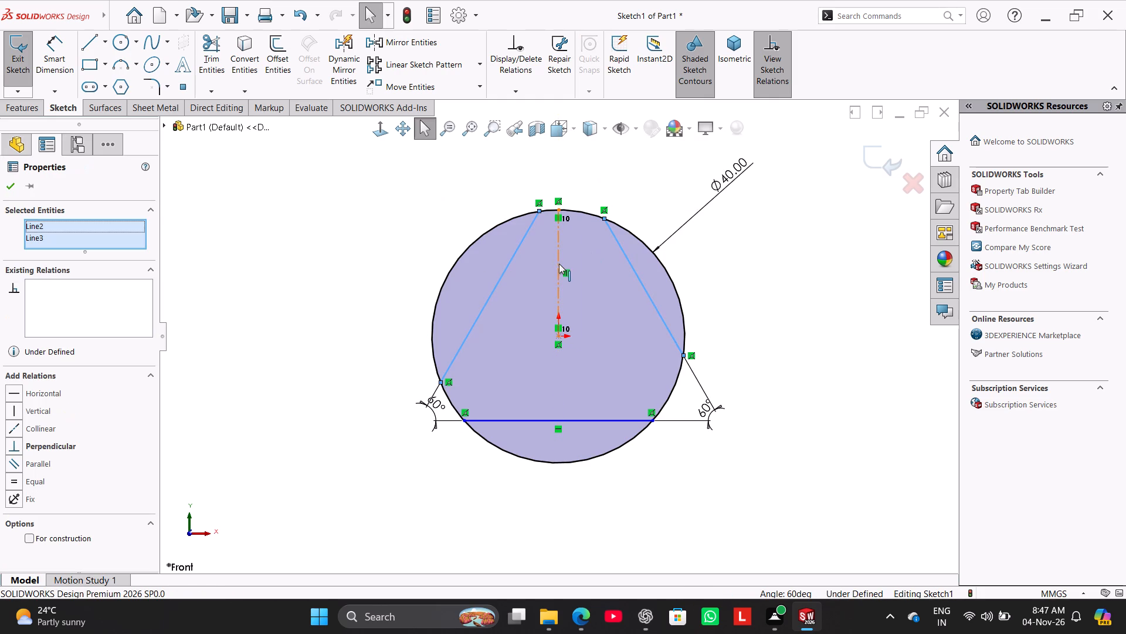
left_click(559, 264, "ctrl")
left_click(59, 490)
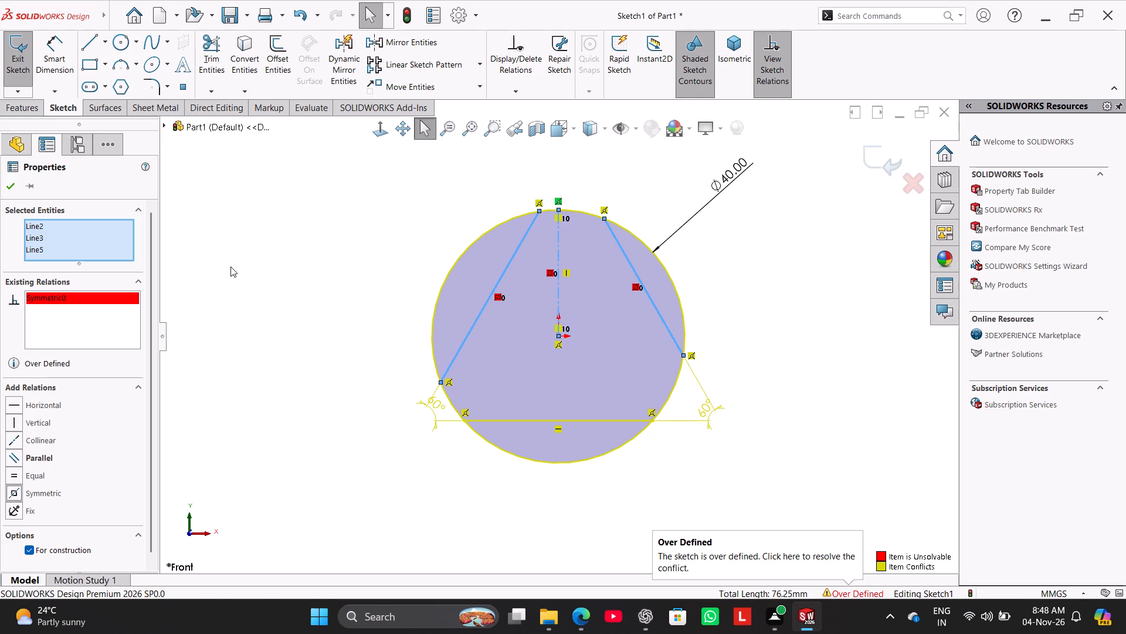
left_click(9, 187)
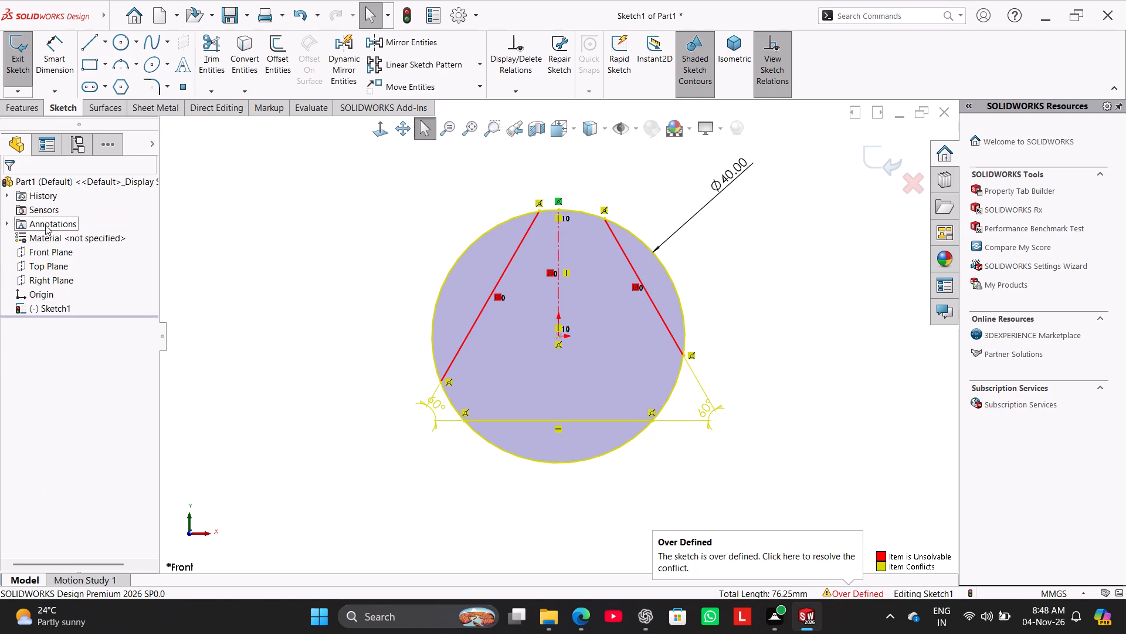
left_click(213, 245)
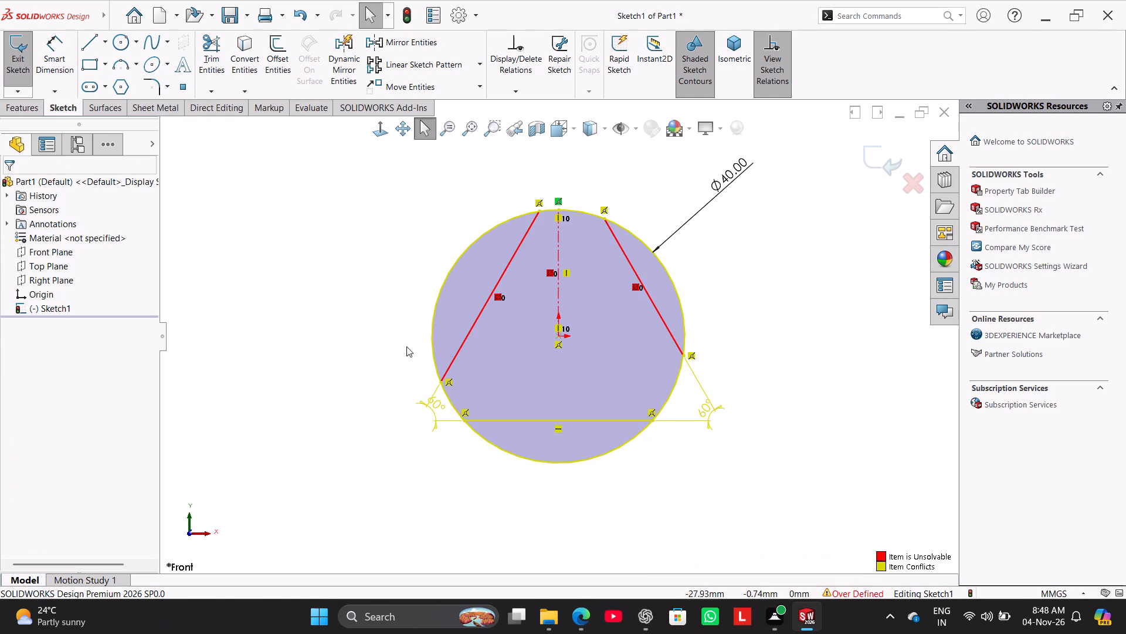
Delete the coincident relation that ties the right slanted chord's lower end to the circle.
right_click(693, 354)
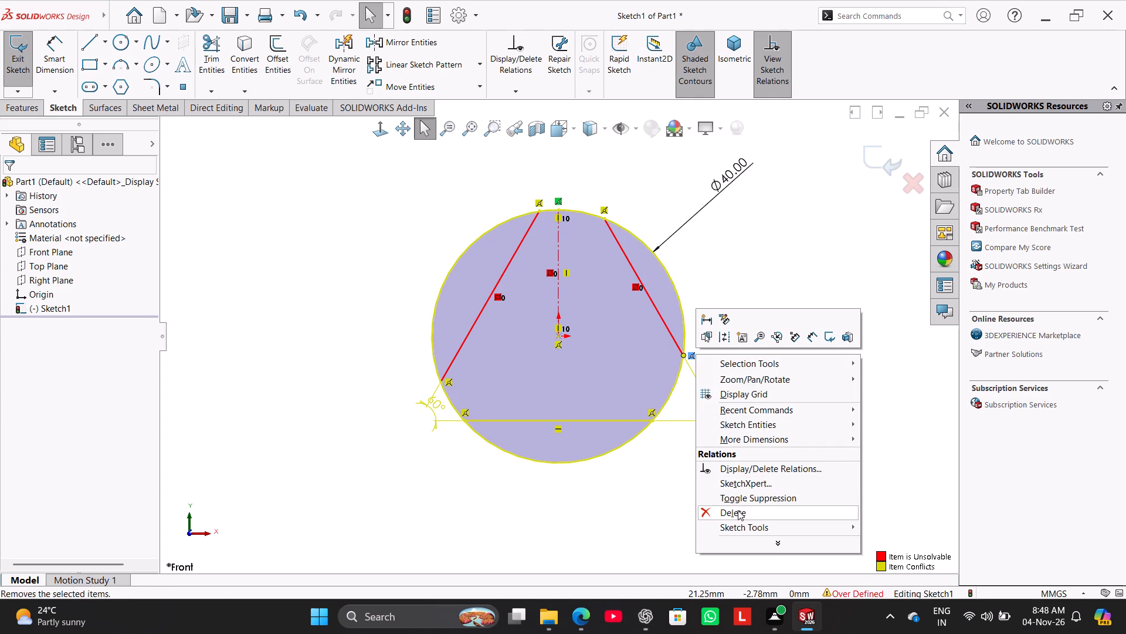
left_click(738, 511)
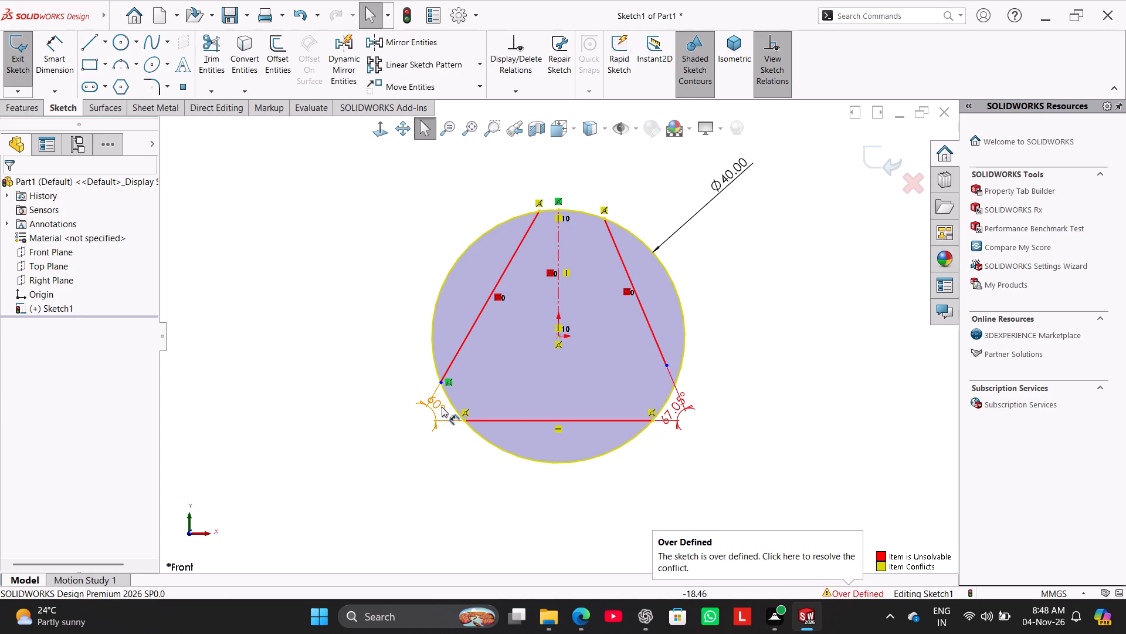
right_click(388, 478)
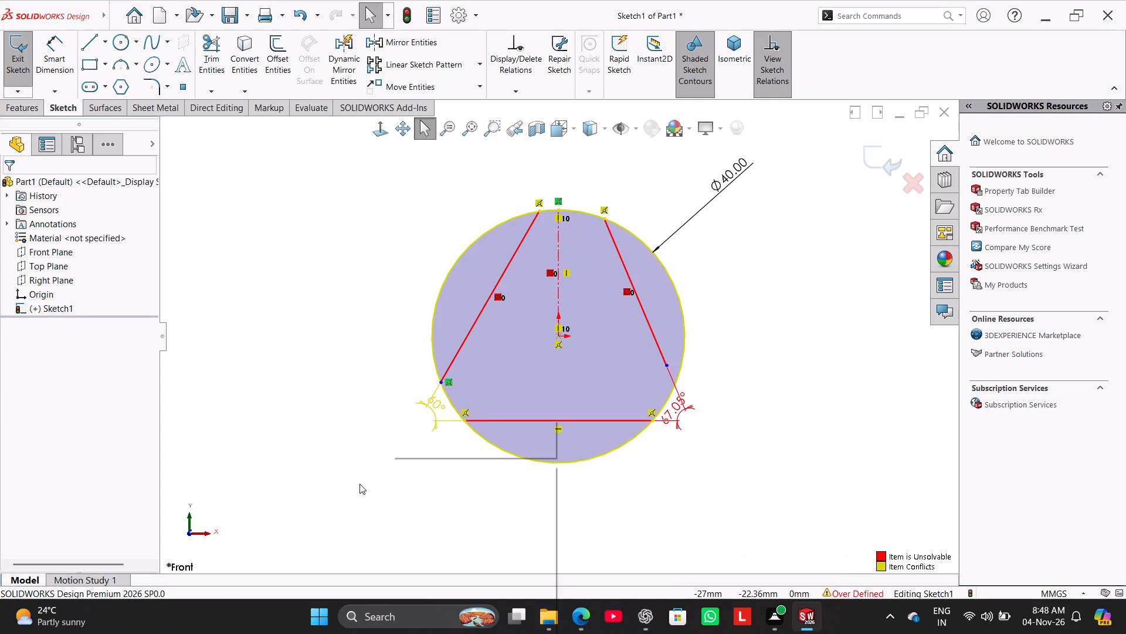
left_click(359, 484)
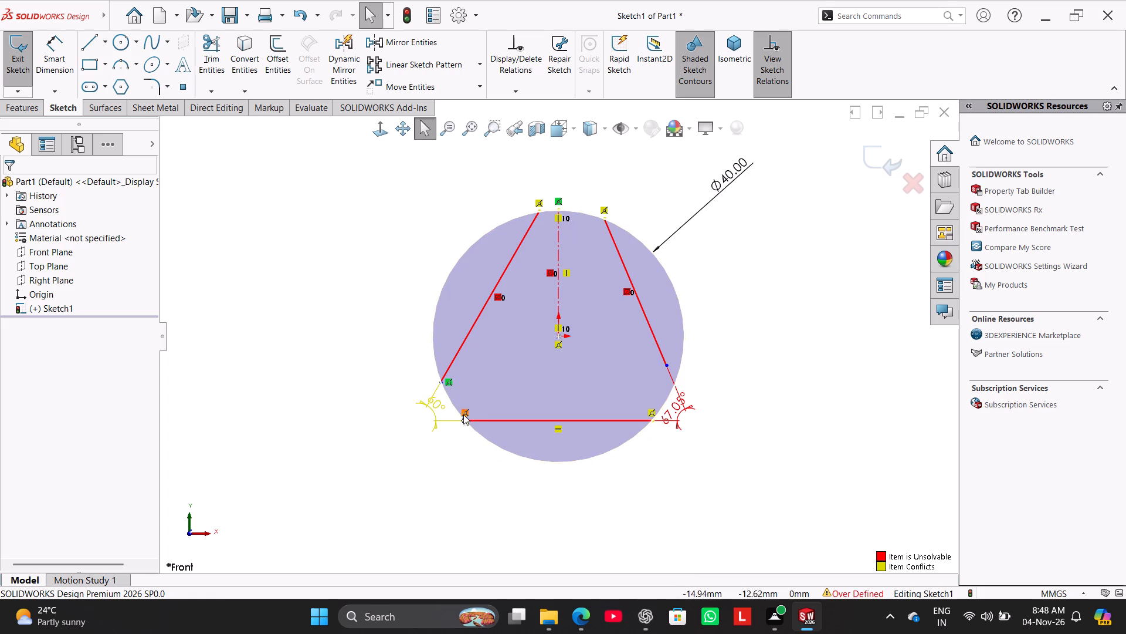
Delete the coincident relation that ties the left slanted chord's lower end to the circle.
right_click(463, 410)
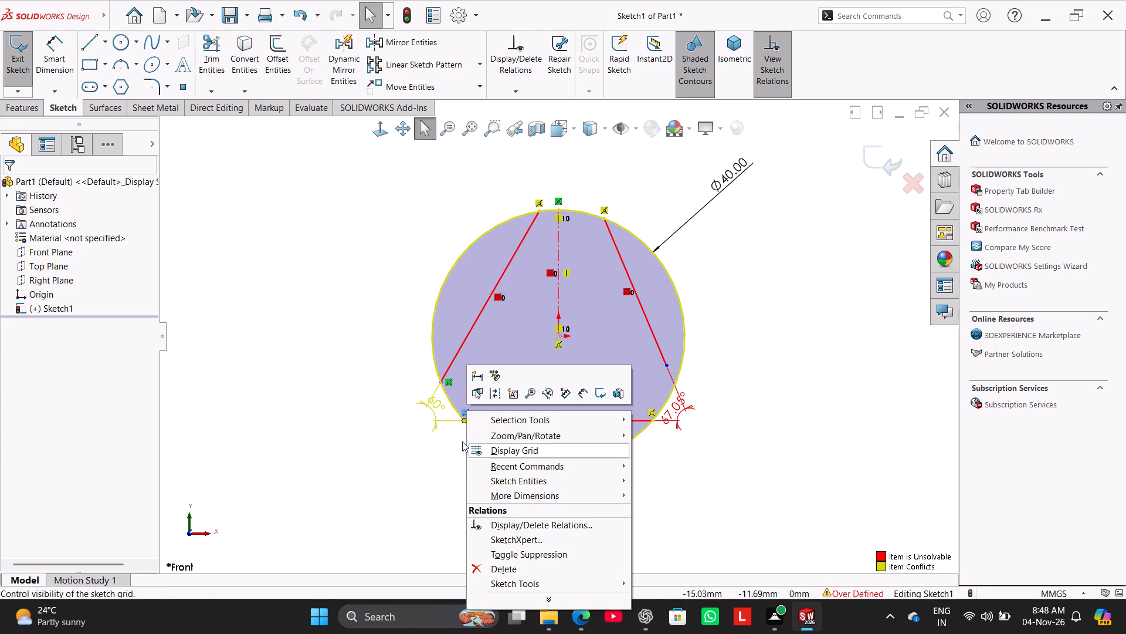
left_click(459, 449)
right_click(449, 379)
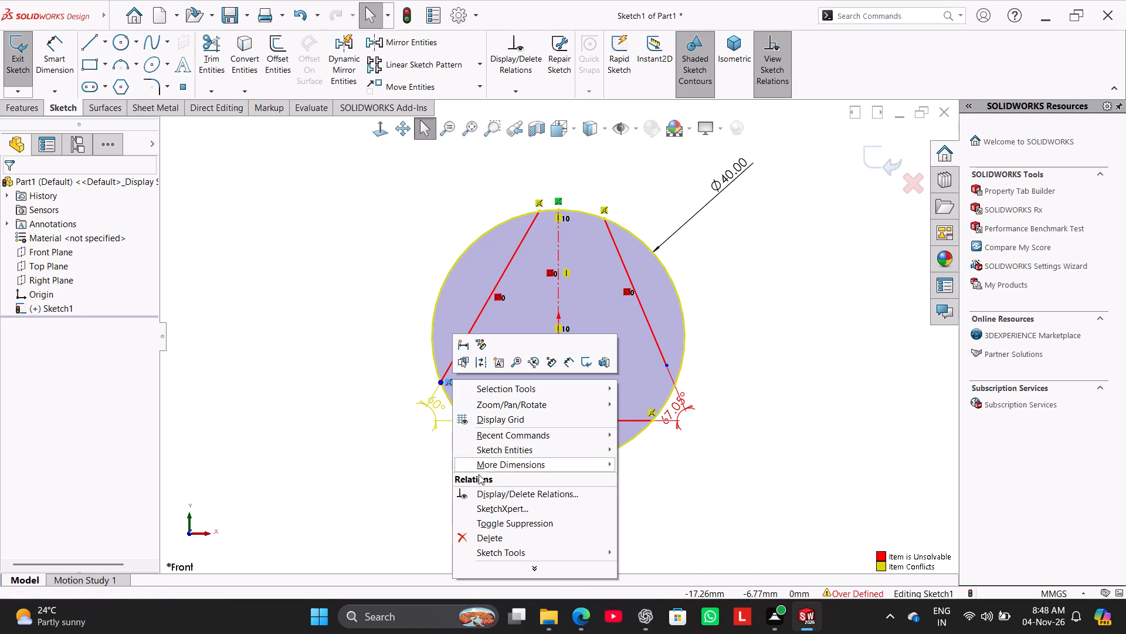
left_click(502, 536)
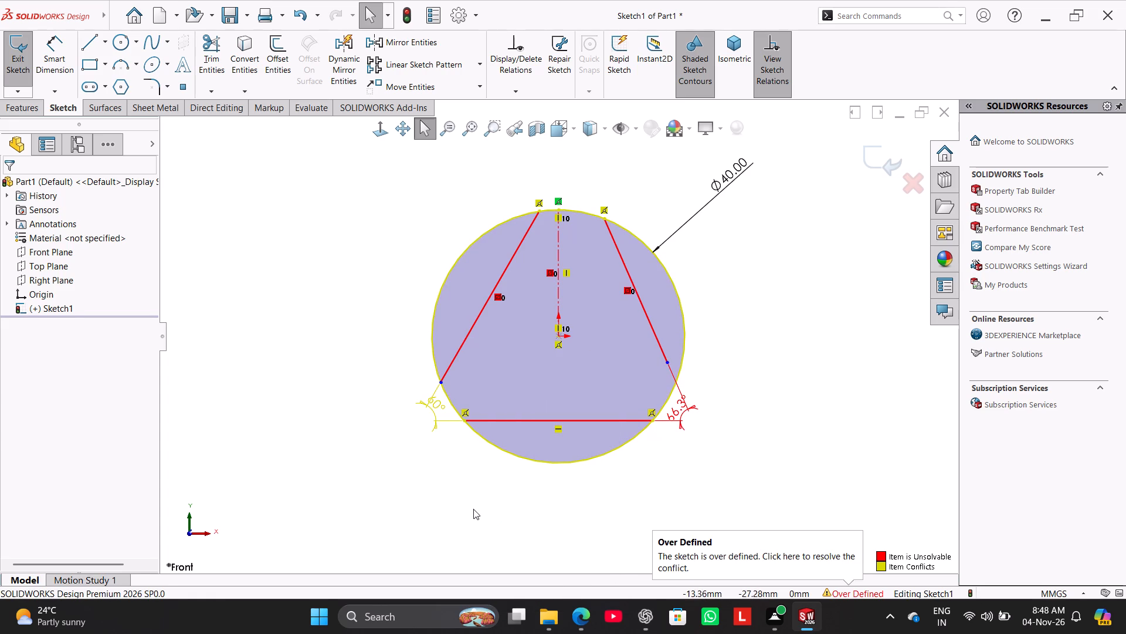
left_click(472, 508)
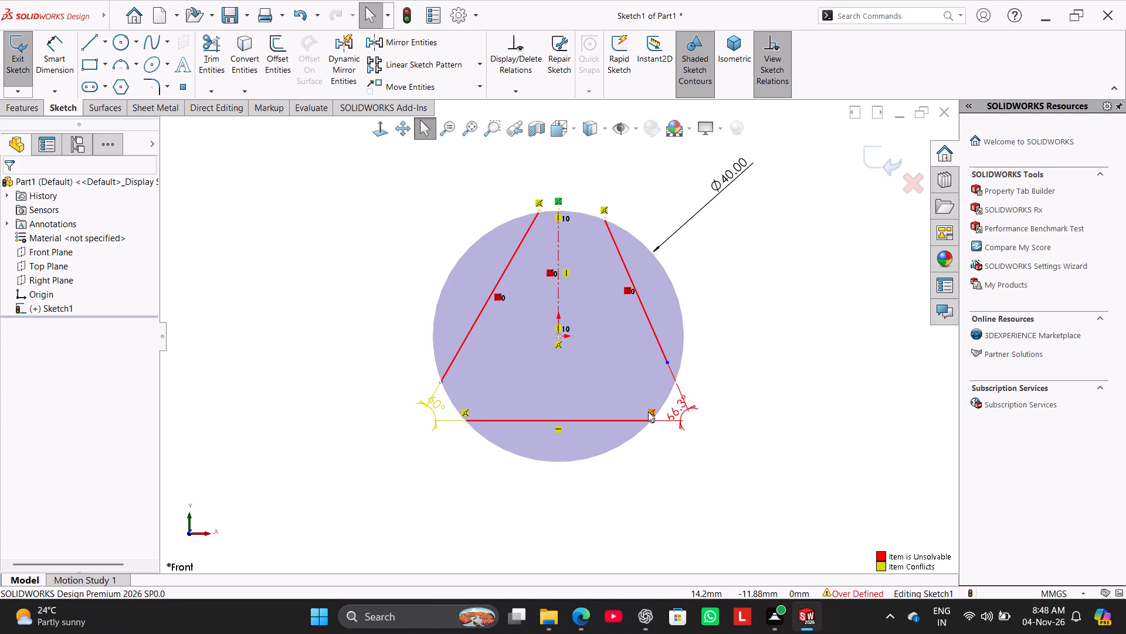
Delete the coincident relations that tie the right and left ends of the horizontal chord to the circle.
right_click(648, 412)
left_click(696, 568)
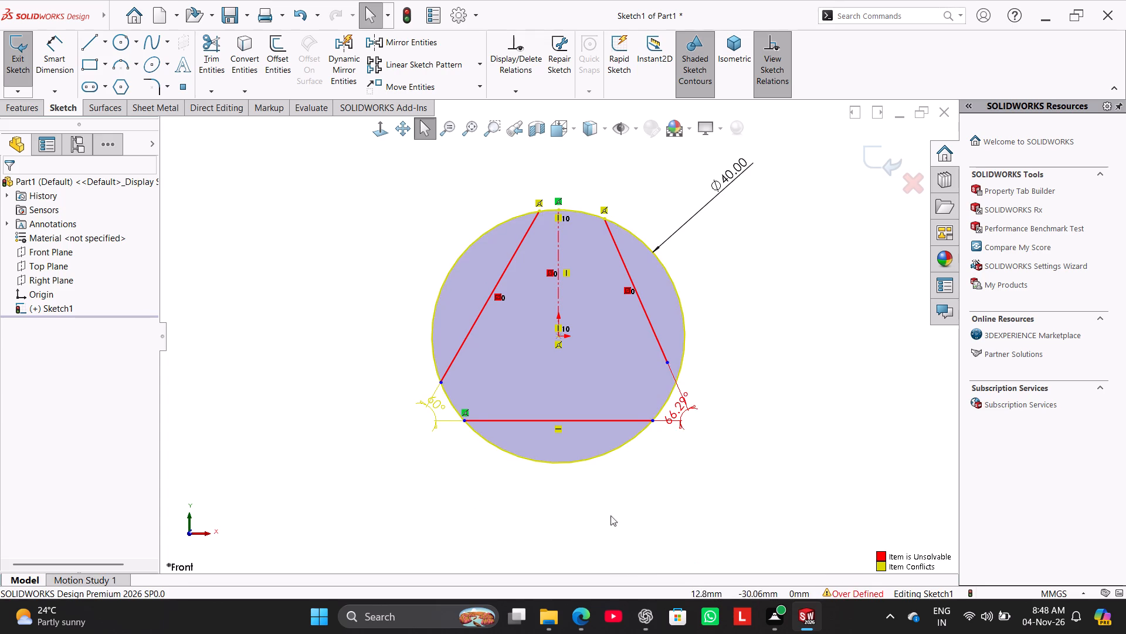
right_click(464, 413)
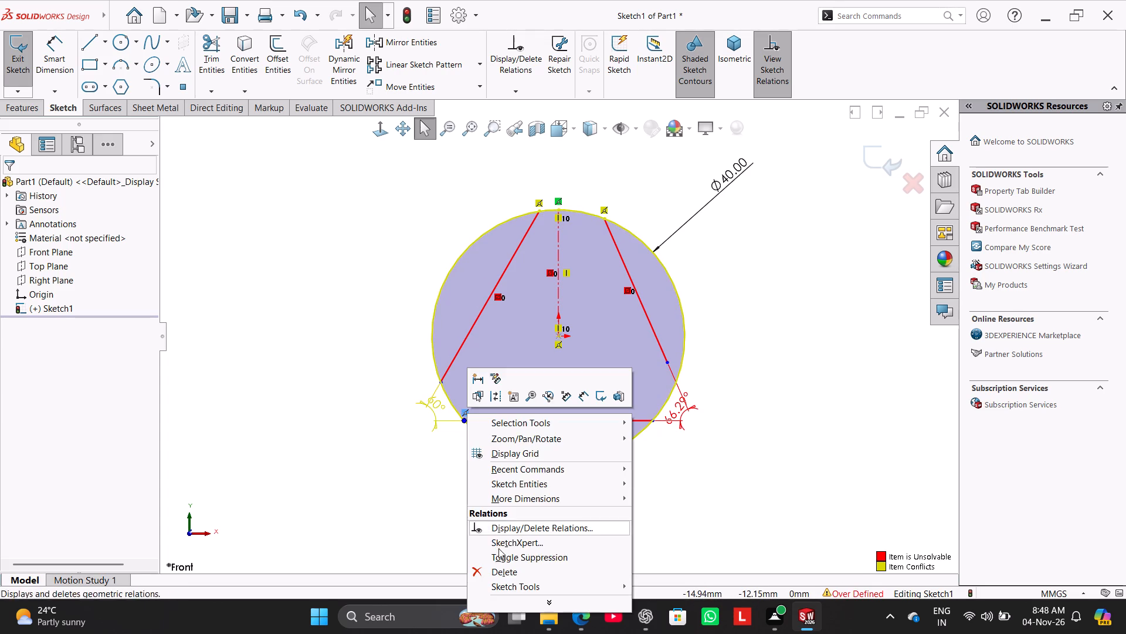
left_click(510, 571)
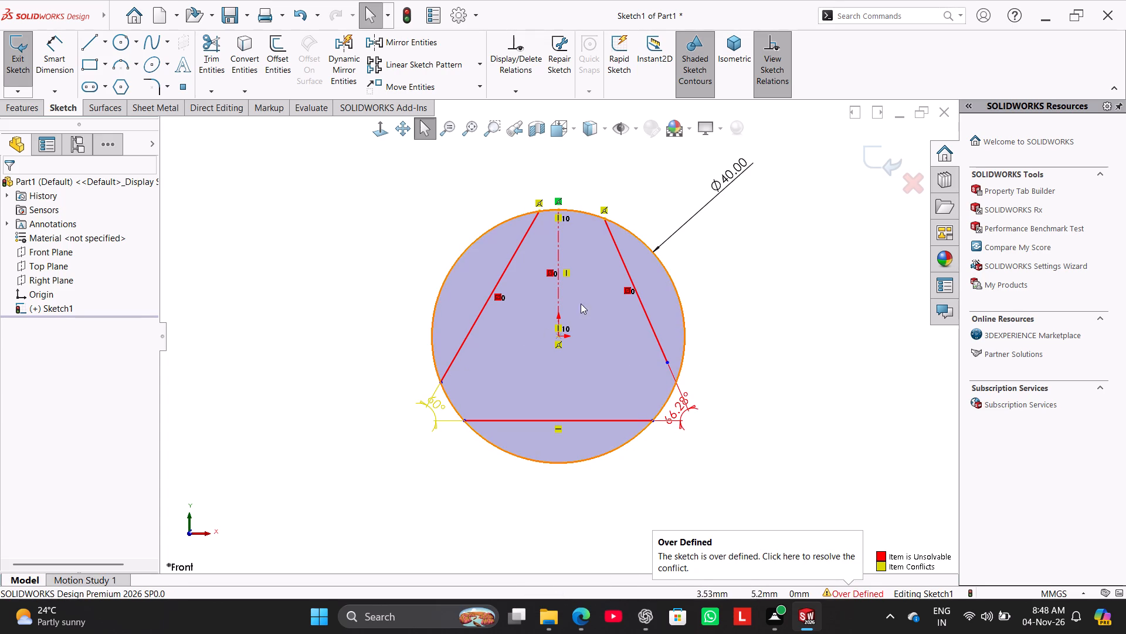
Delete the coincident relations that tie the upper ends of the left and right slanted chords to the circle.
right_click(541, 199)
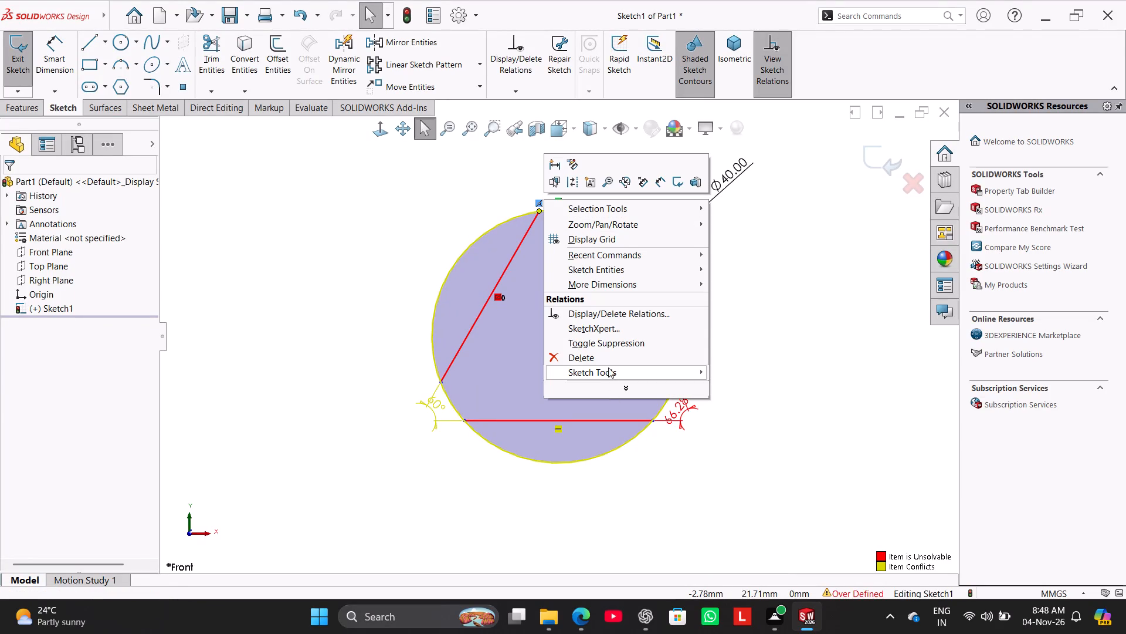
left_click(608, 356)
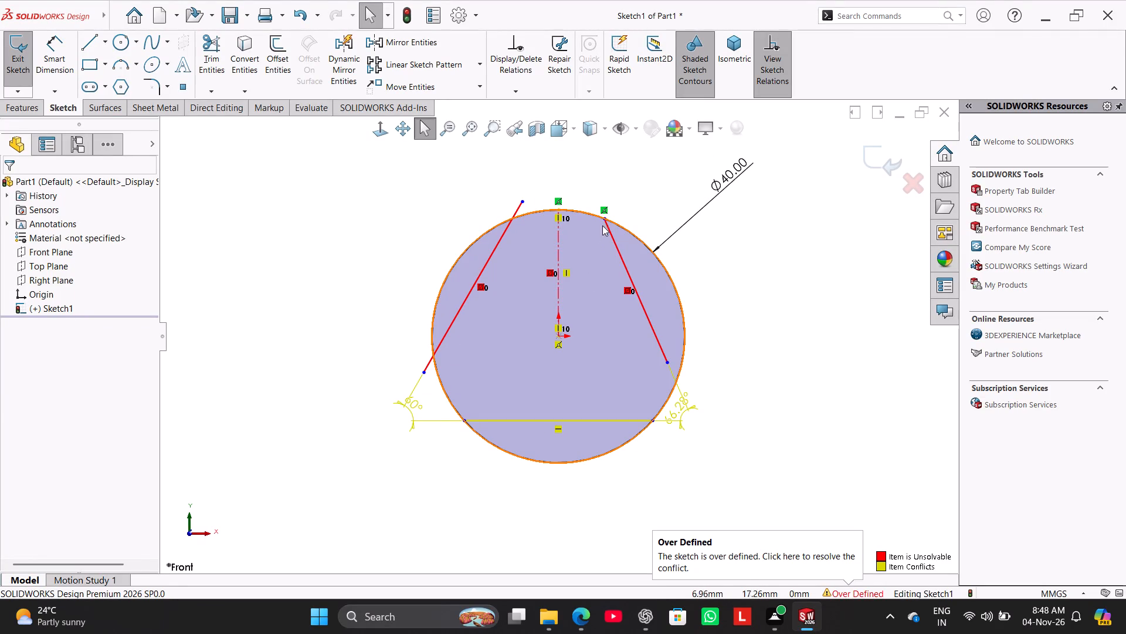
right_click(606, 208)
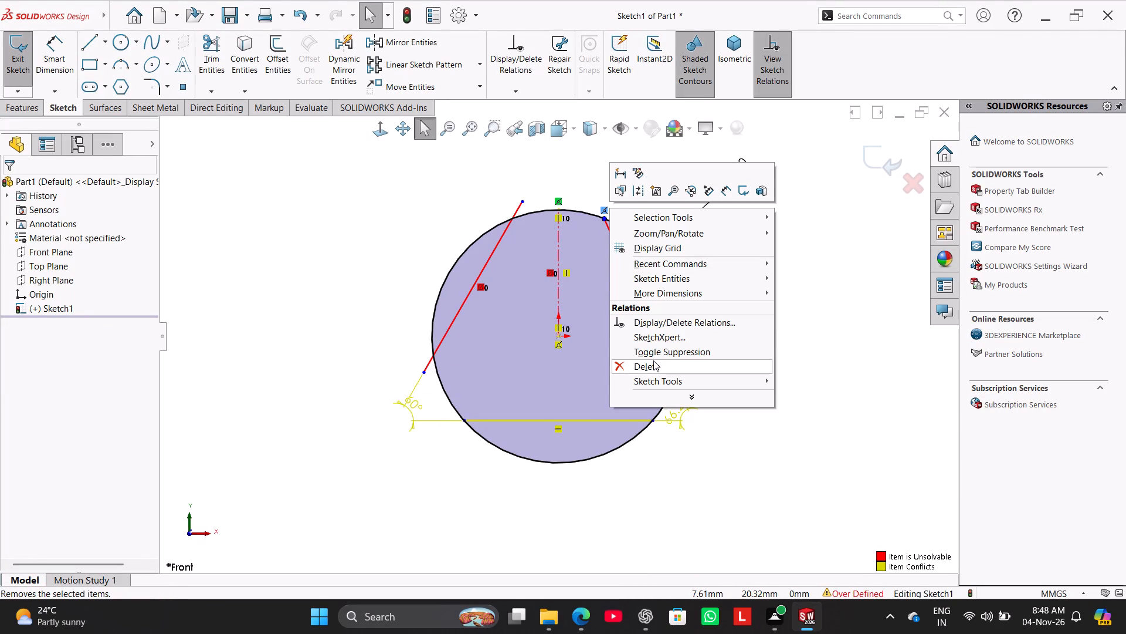
left_click(653, 360)
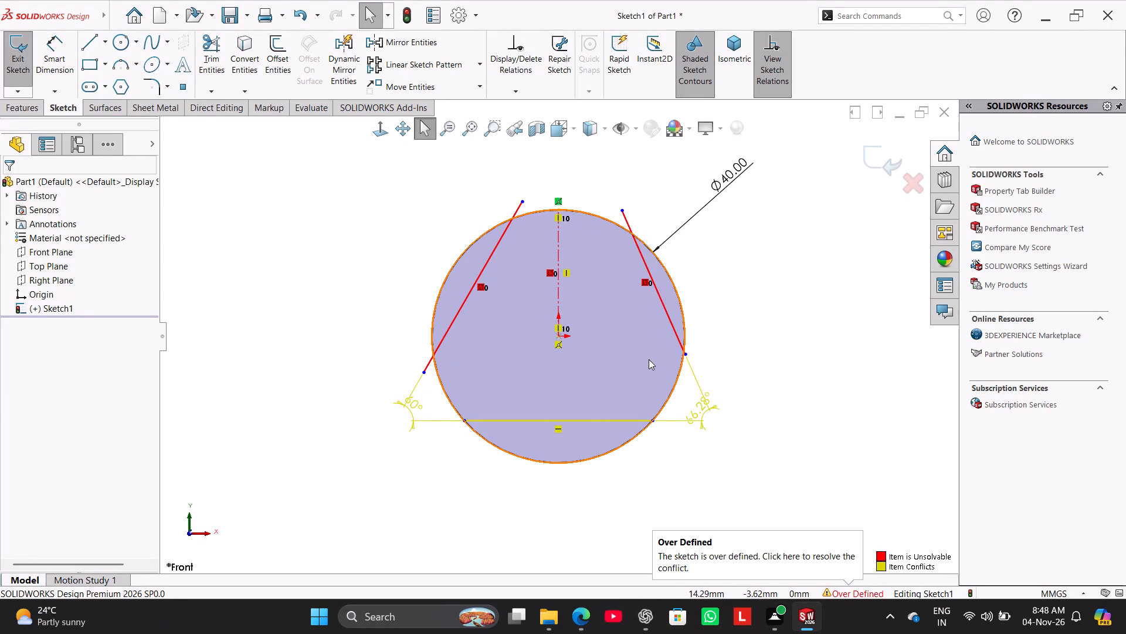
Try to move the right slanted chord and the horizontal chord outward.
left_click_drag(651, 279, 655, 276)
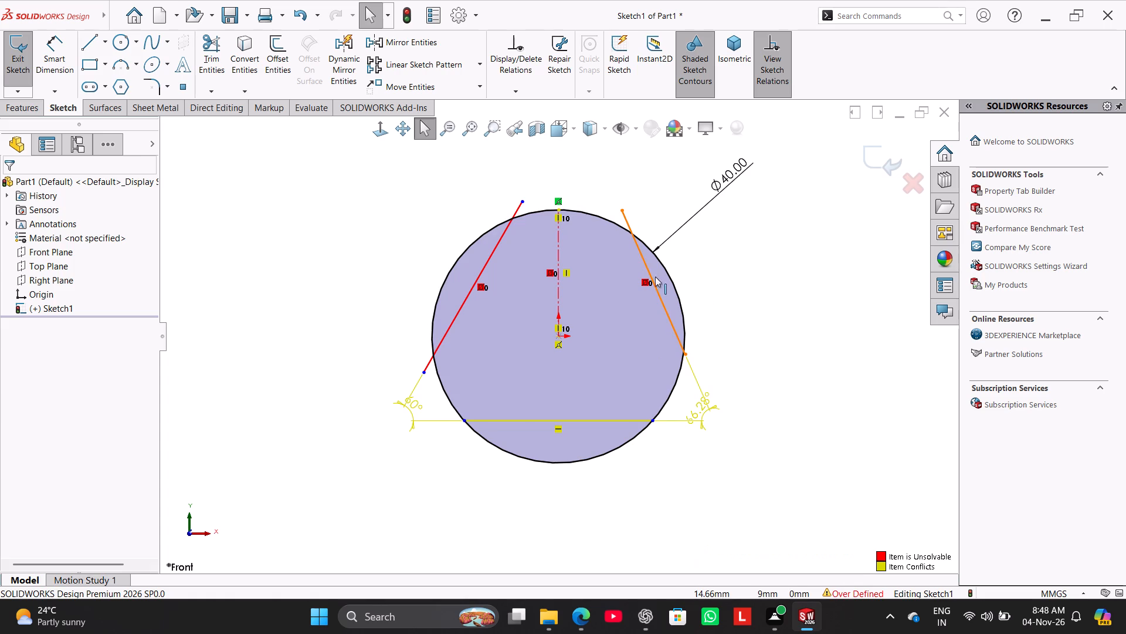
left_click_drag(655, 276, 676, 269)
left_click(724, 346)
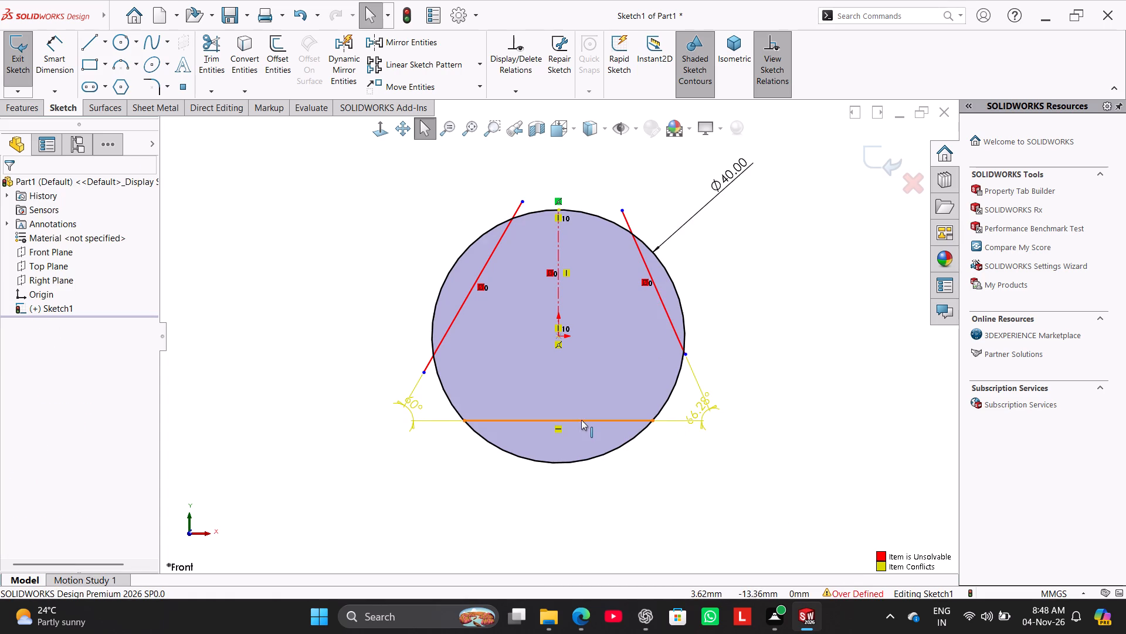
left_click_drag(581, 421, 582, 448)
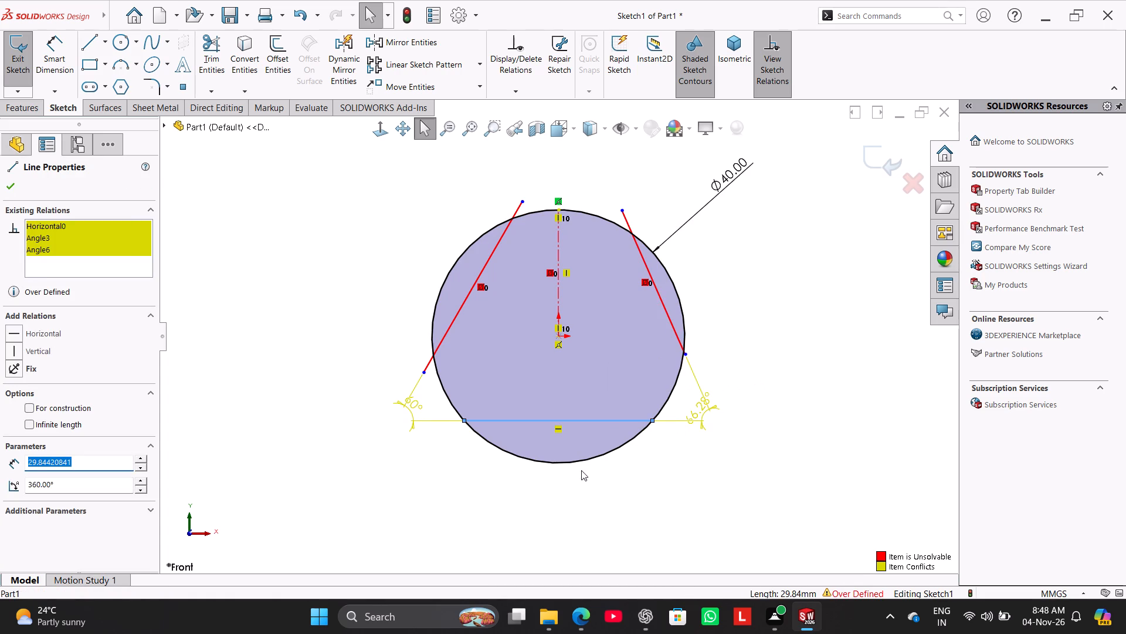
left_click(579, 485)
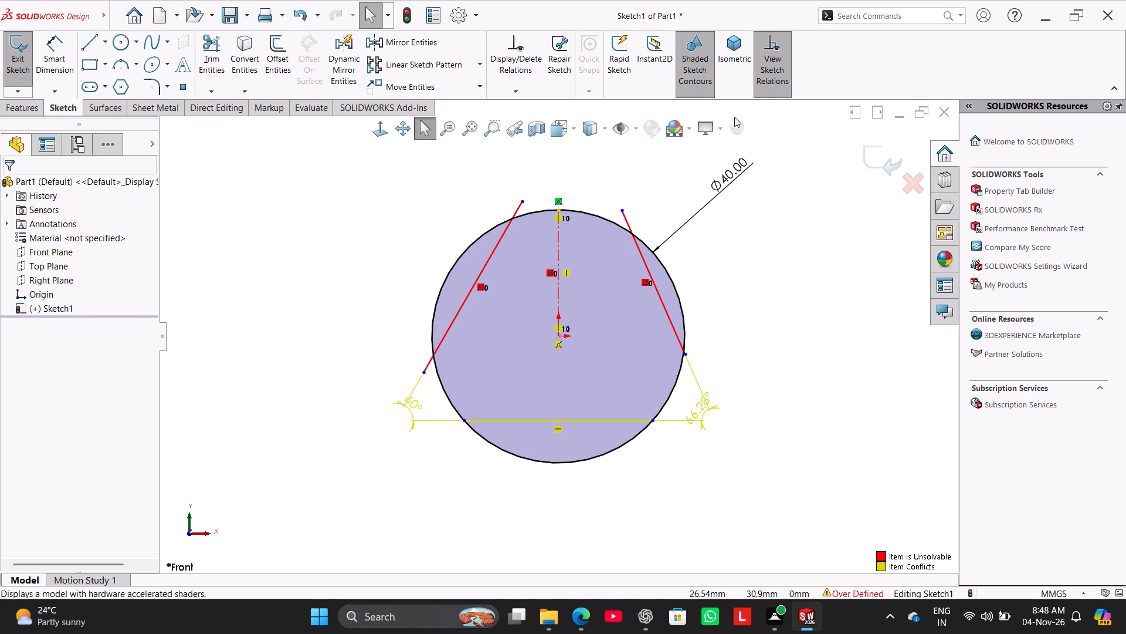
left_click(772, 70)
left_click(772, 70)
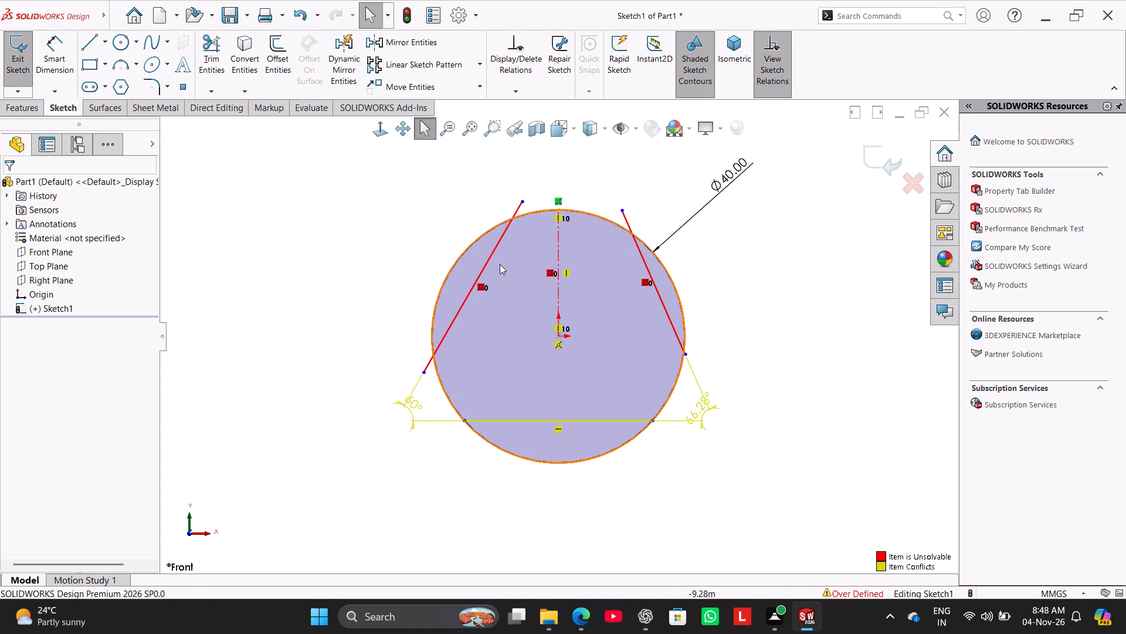
Delete the angle dimension between the right slanted chord and the horizontal chord.
right_click(709, 402)
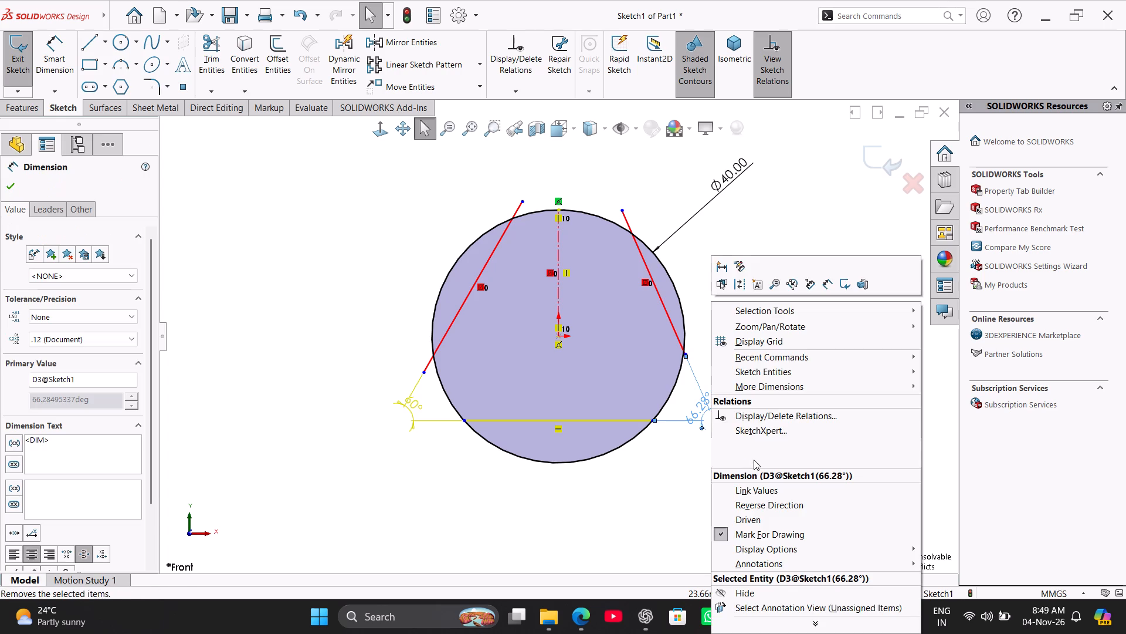
left_click(754, 460)
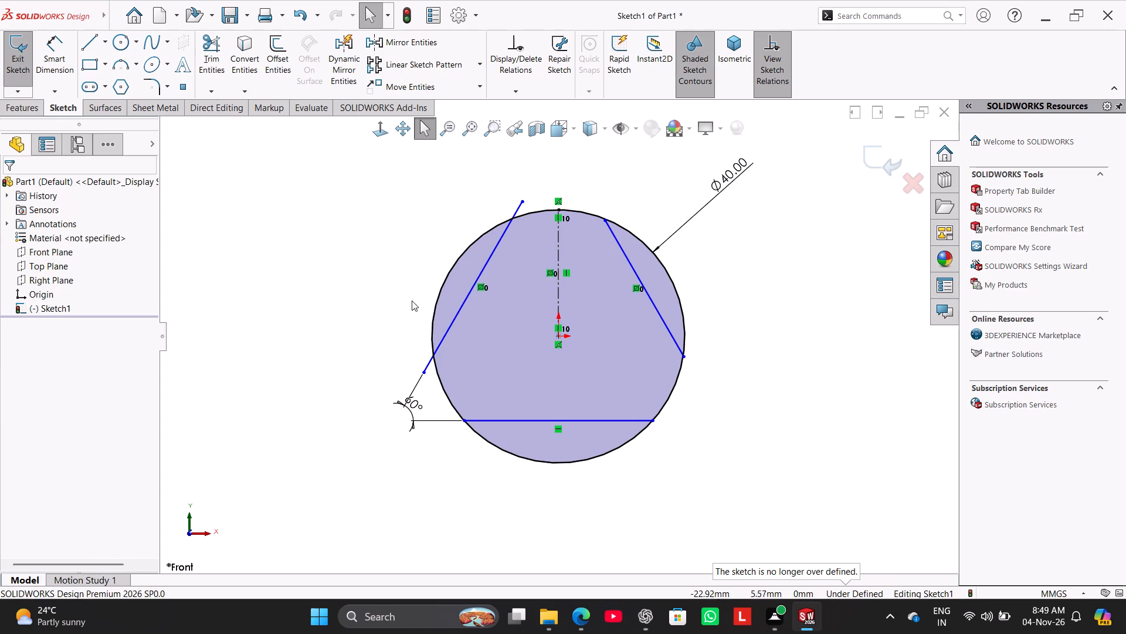
left_click(300, 275)
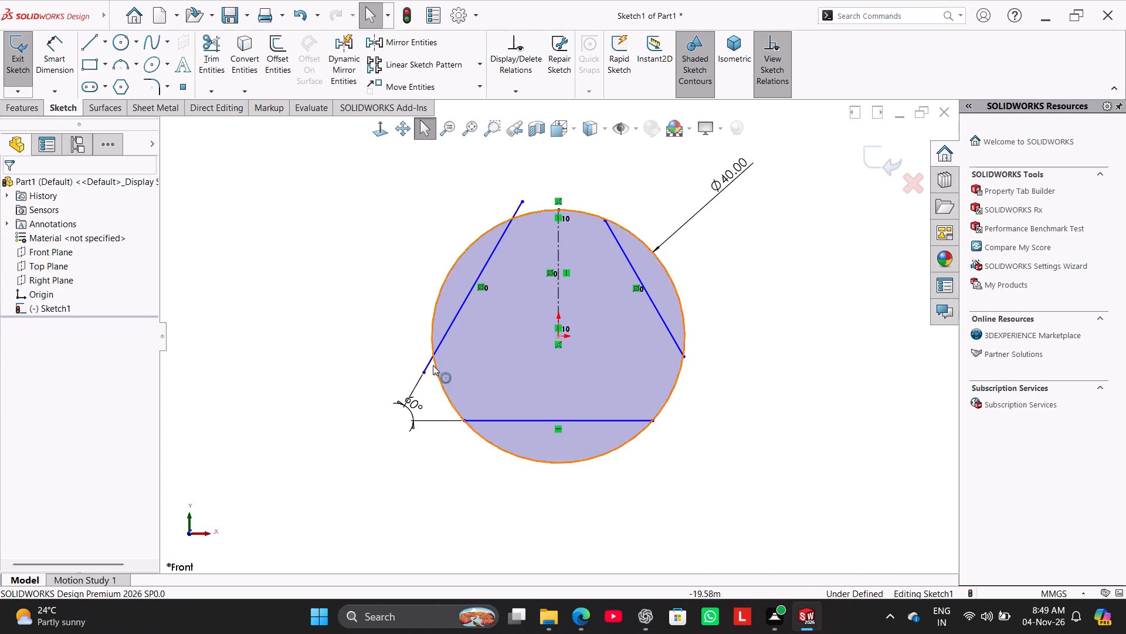
Move the left slanted line's lower end well outside the circle at the lower left and place its upper end on the circle.
left_click_drag(424, 372, 406, 418)
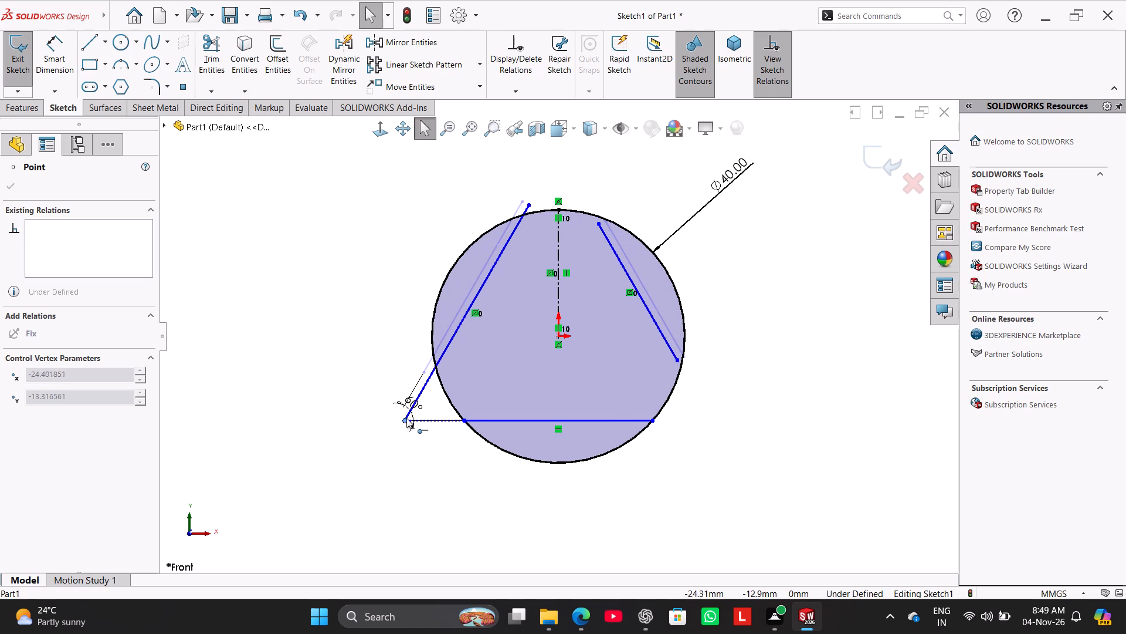
left_click_drag(406, 418, 368, 433)
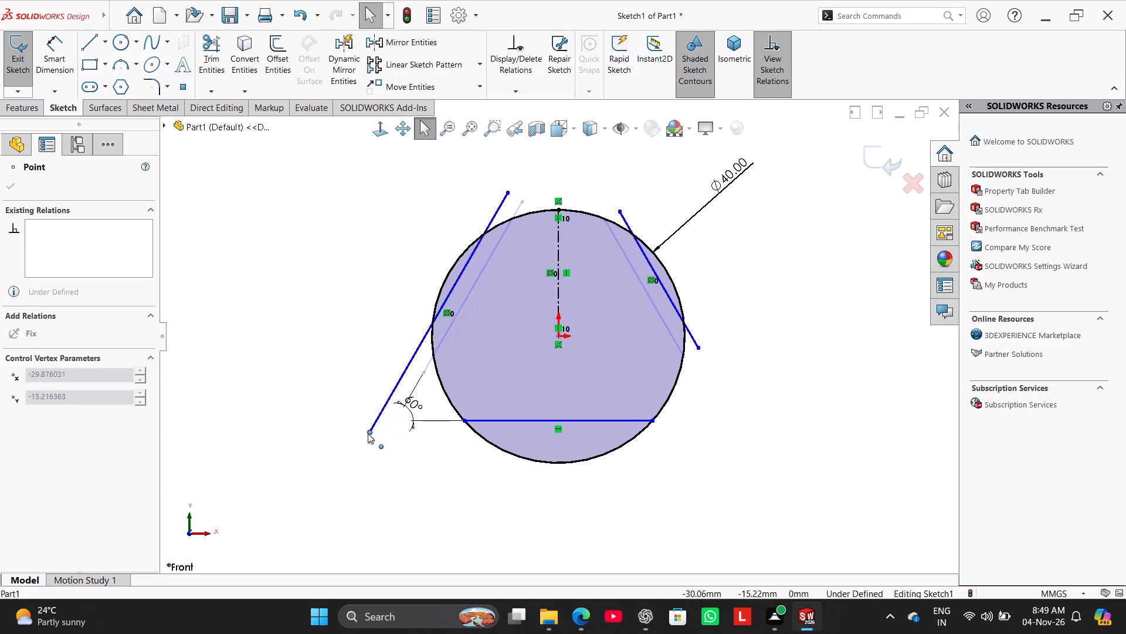
left_click_drag(368, 433, 333, 447)
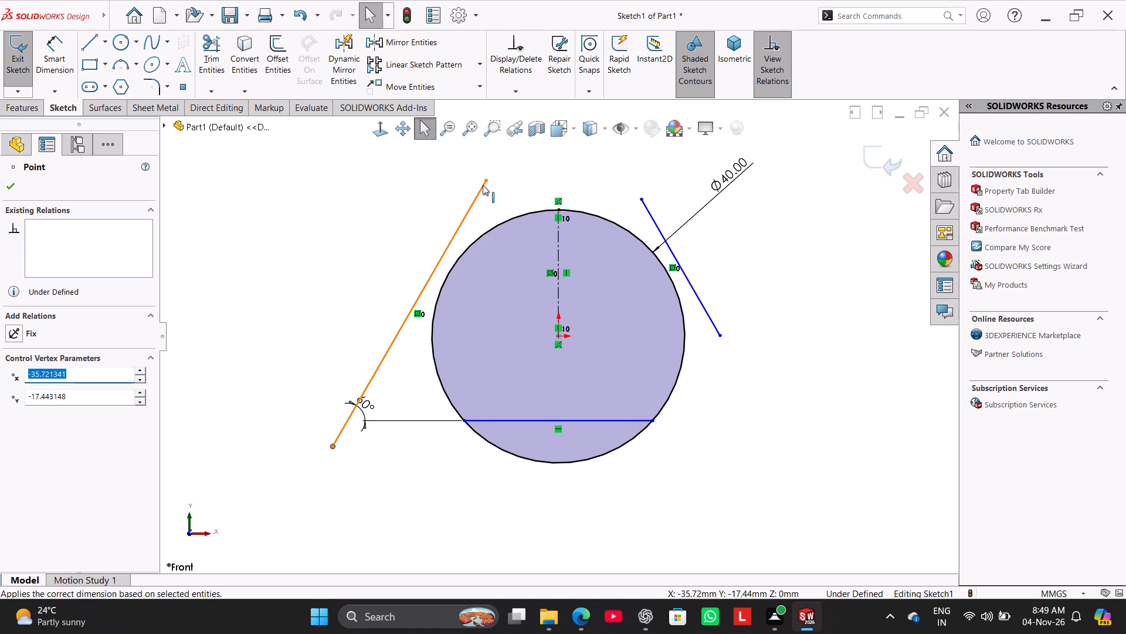
left_click_drag(484, 177, 497, 226)
left_click(334, 251)
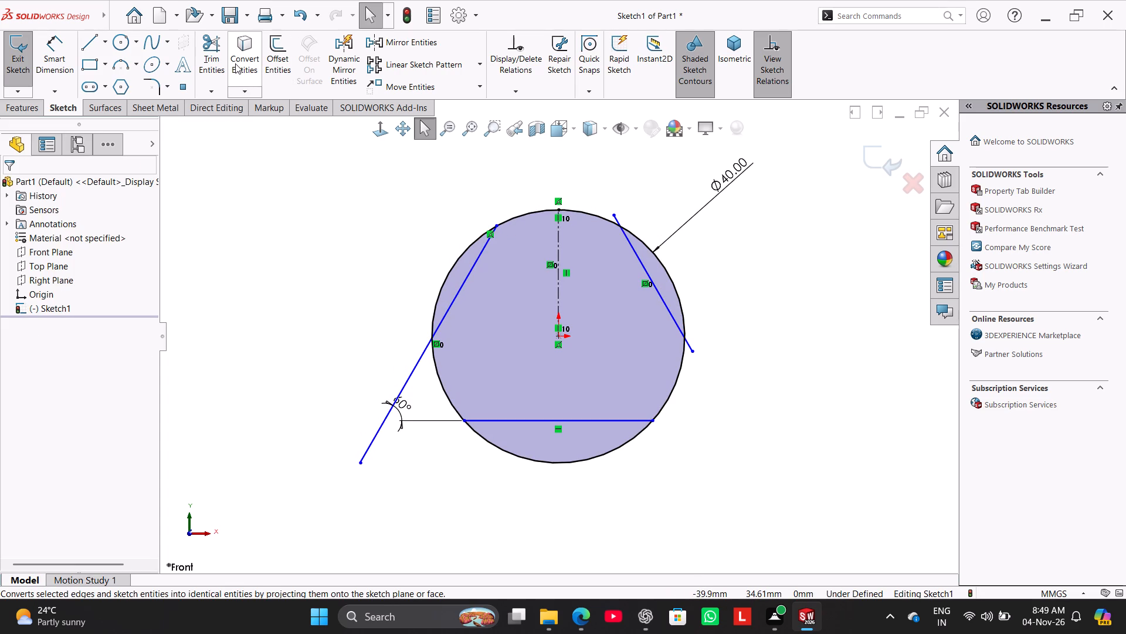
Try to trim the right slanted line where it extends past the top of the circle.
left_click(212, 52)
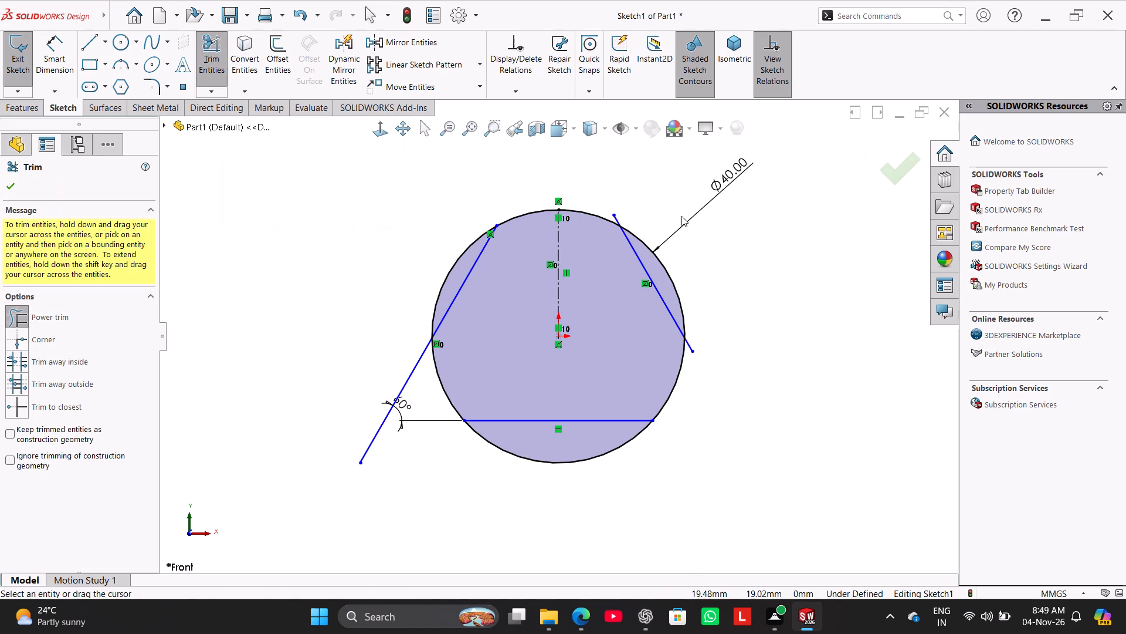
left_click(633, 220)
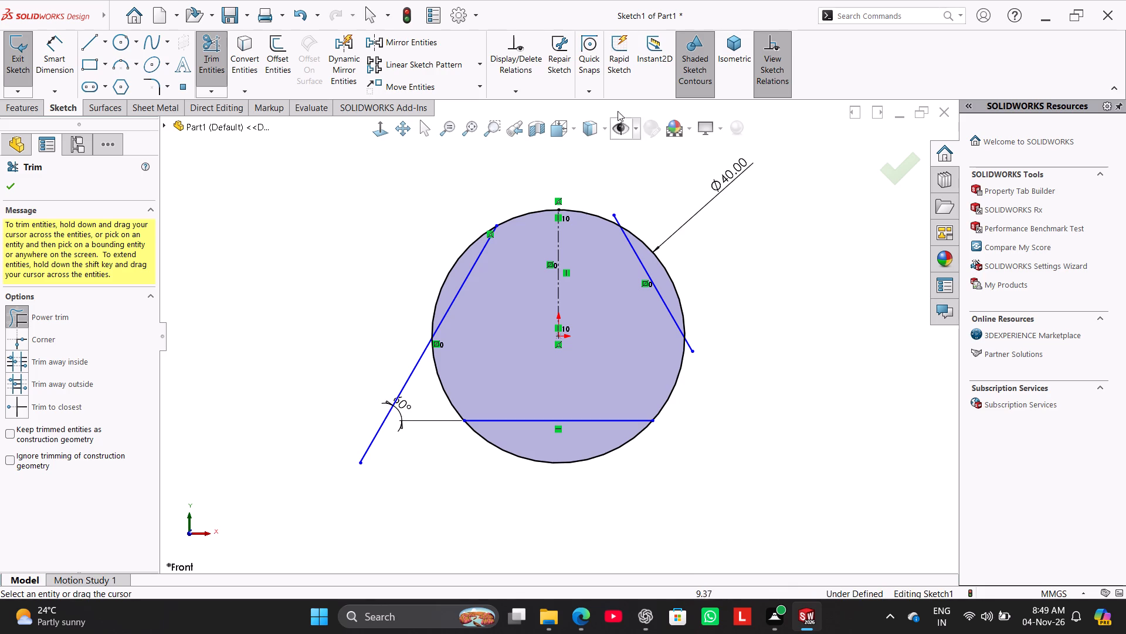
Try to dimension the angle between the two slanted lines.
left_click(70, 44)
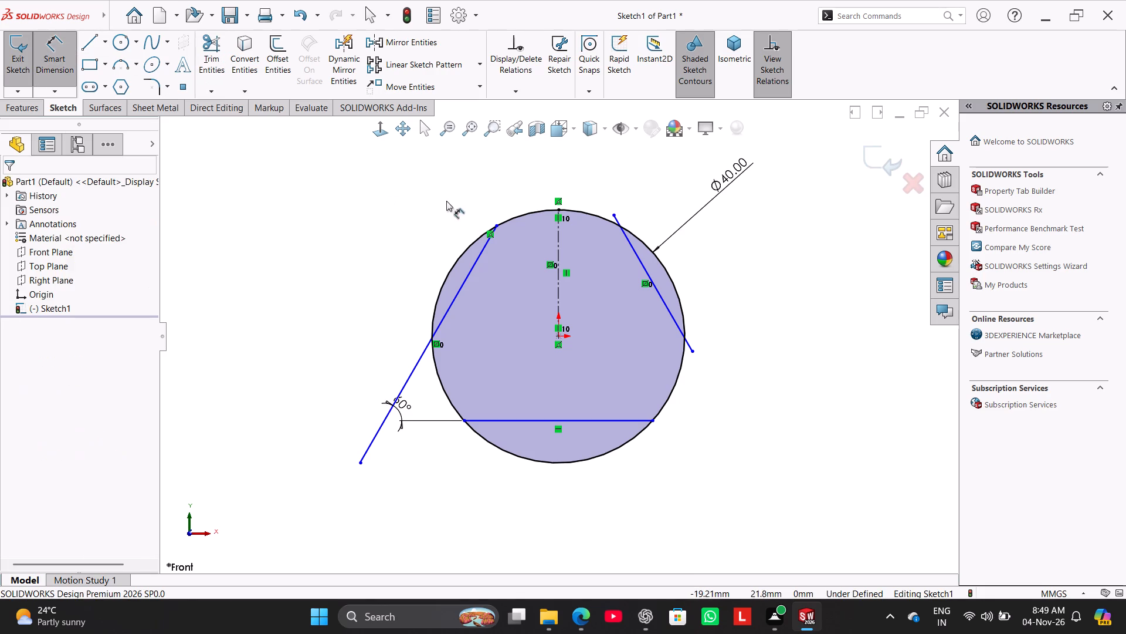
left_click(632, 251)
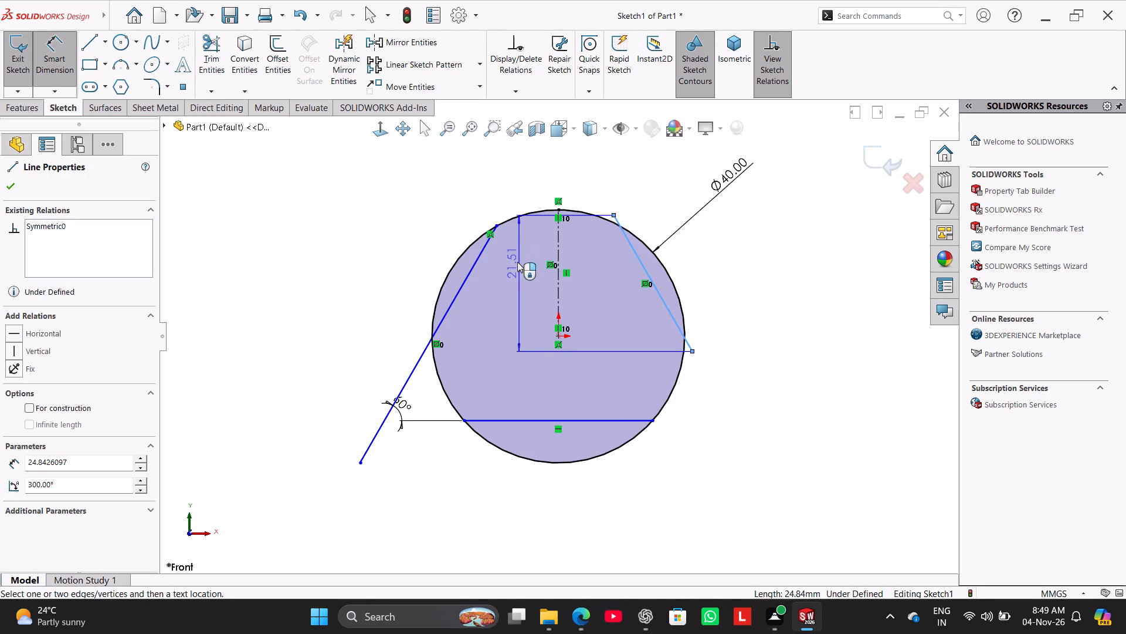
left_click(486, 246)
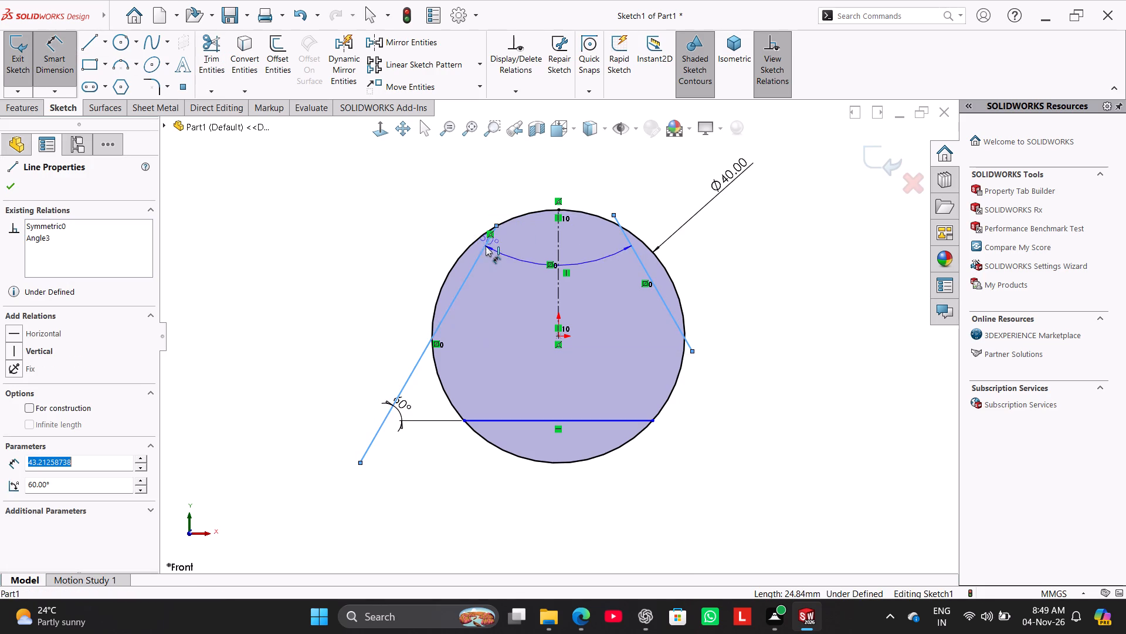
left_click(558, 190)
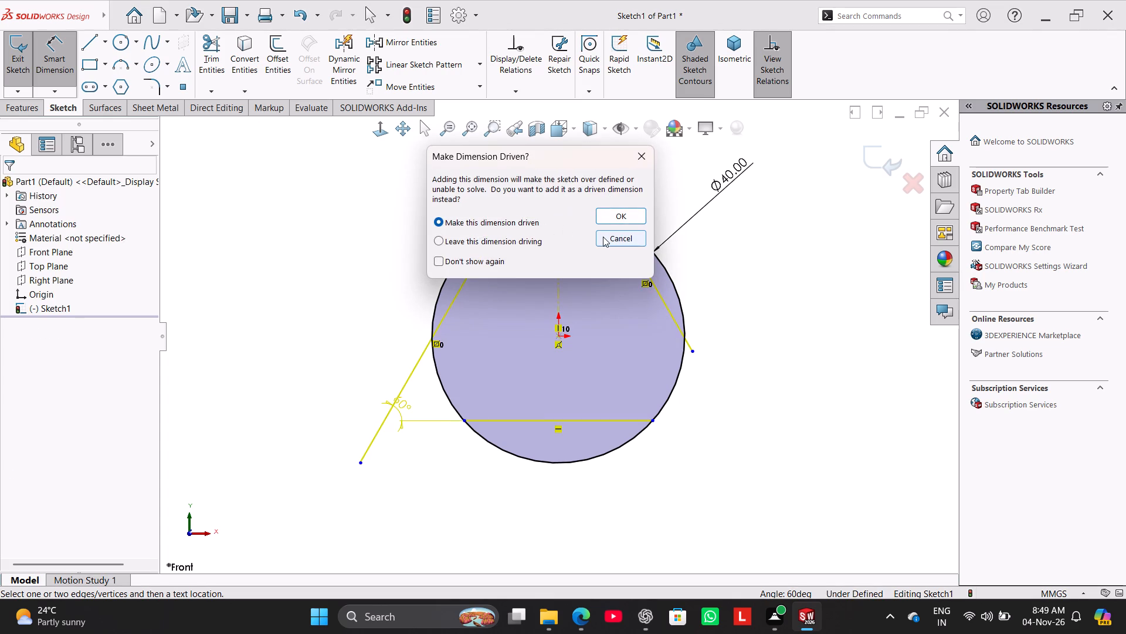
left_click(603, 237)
Delete the angle dimension between the left slanted line and the horizontal chord.
right_click(398, 408)
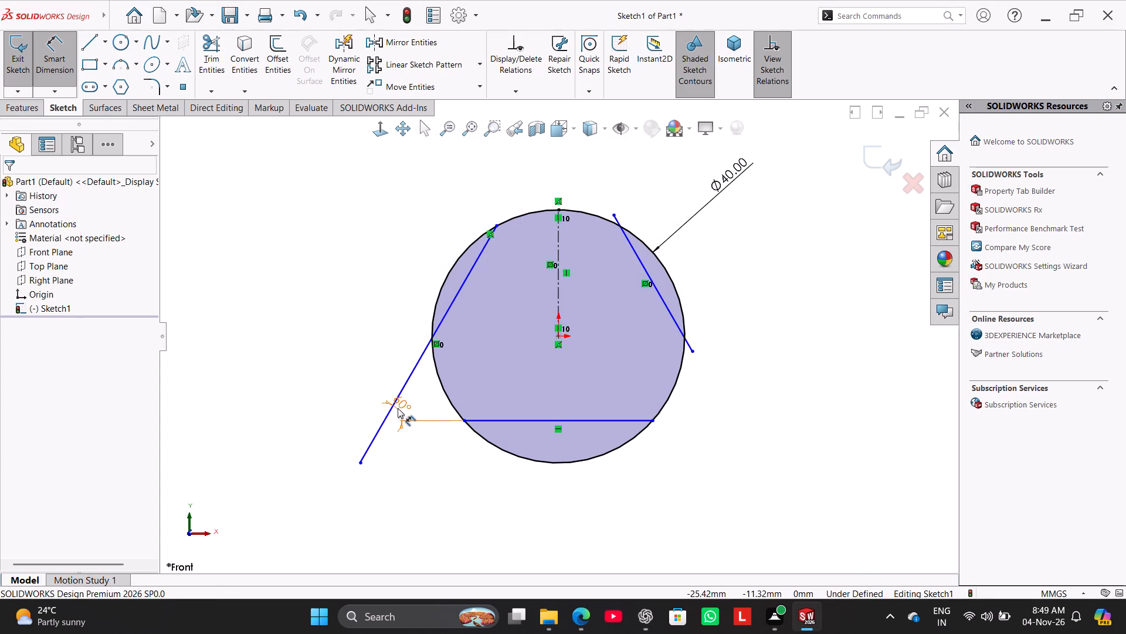
left_click(432, 449)
right_click(396, 401)
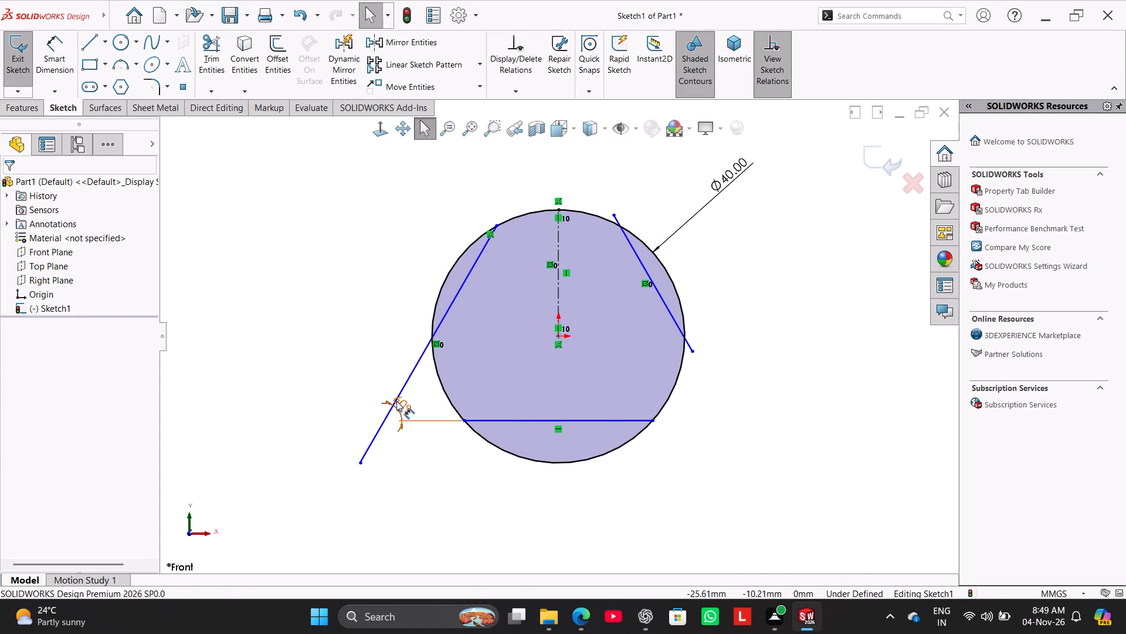
left_click(426, 455)
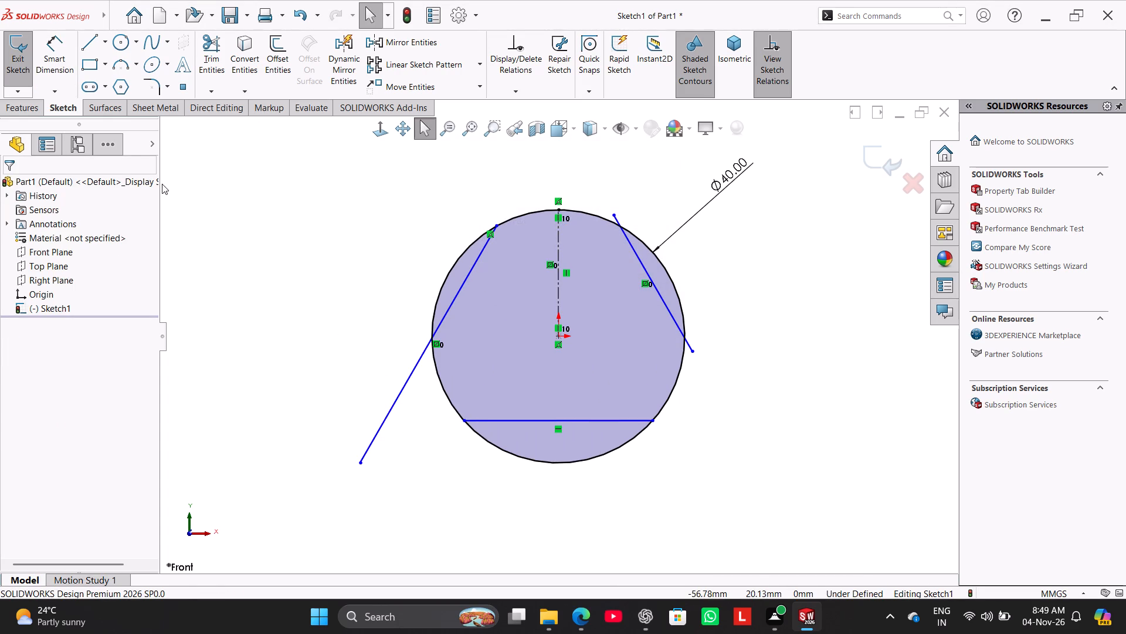
Add a 60° angle dimension between the left and right slanted lines, placed above the circle.
left_click(65, 57)
left_click(473, 274)
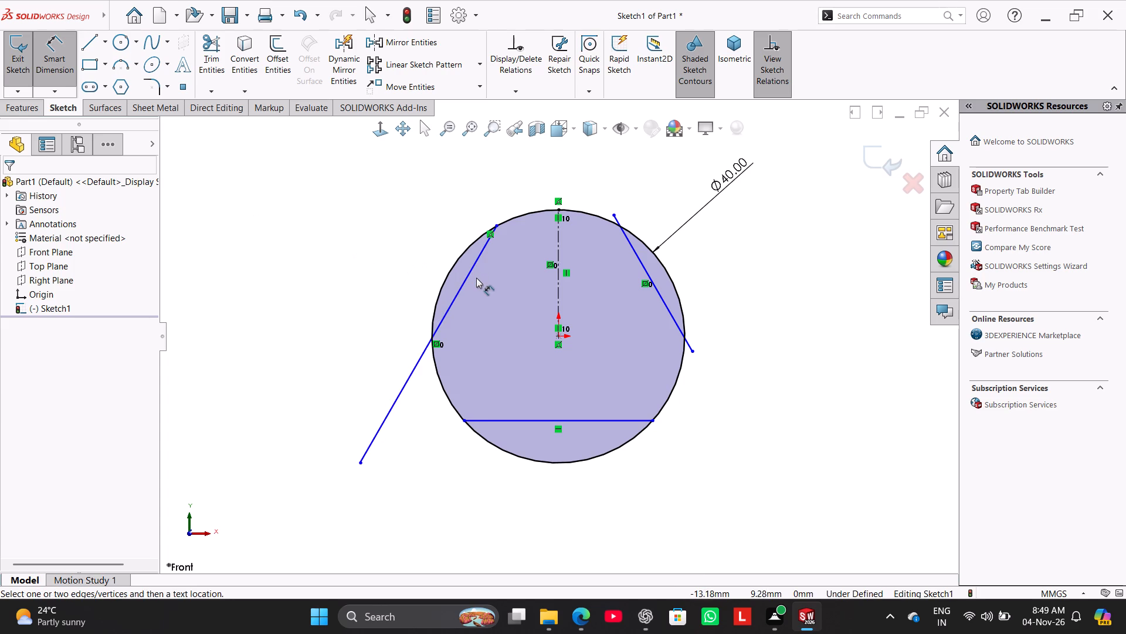
left_click(468, 276)
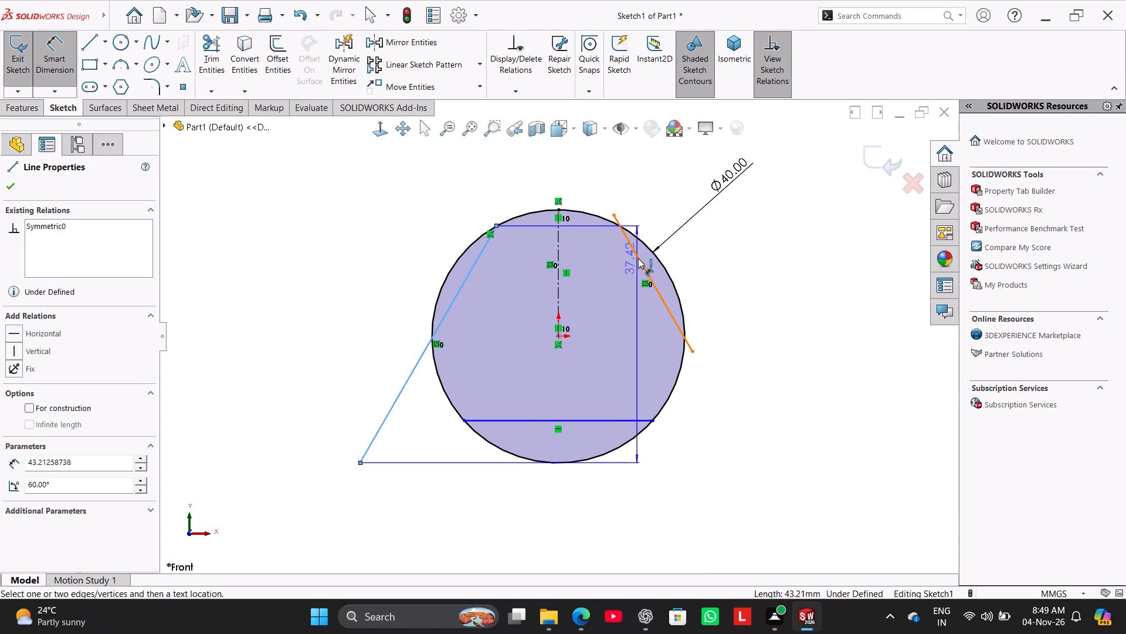
left_click(638, 259)
left_click(564, 176)
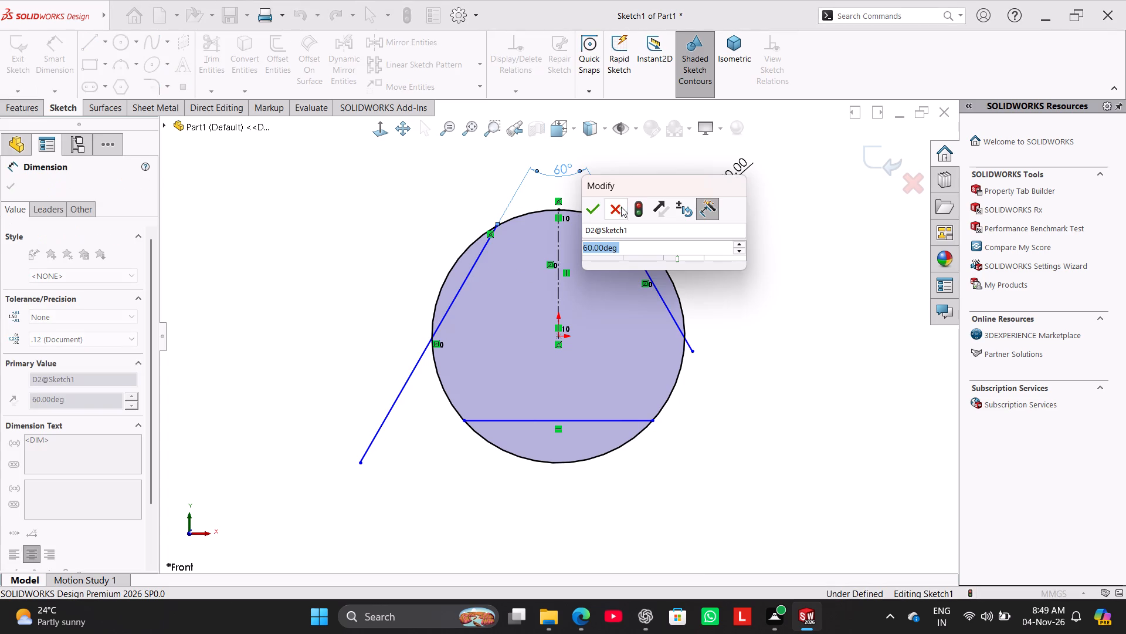
left_click(595, 207)
right_click(734, 251)
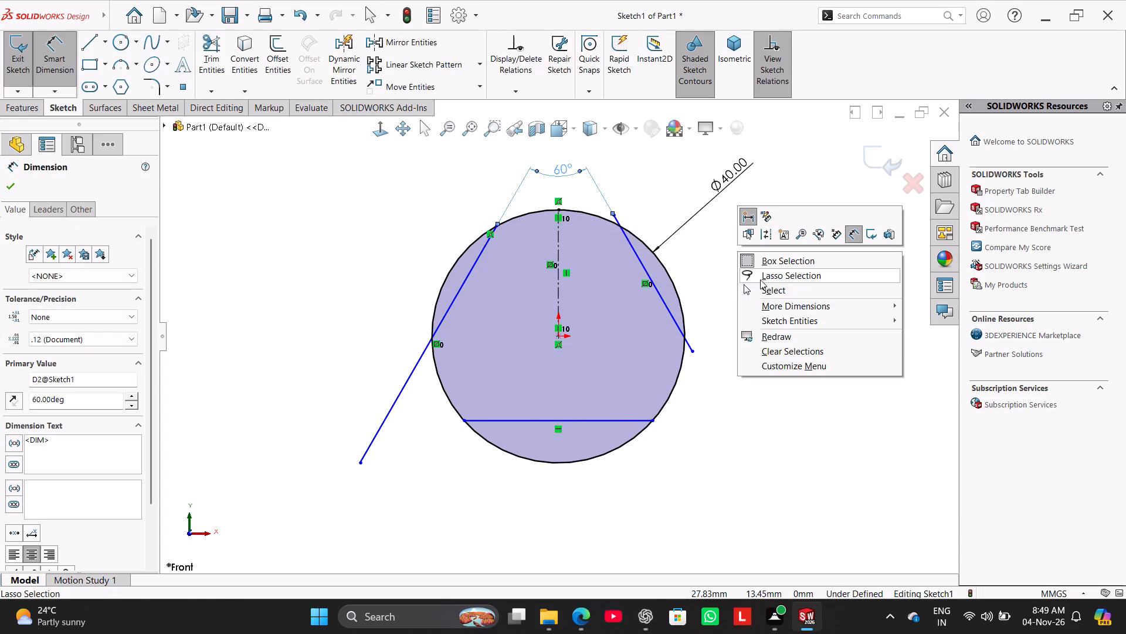
left_click(767, 288)
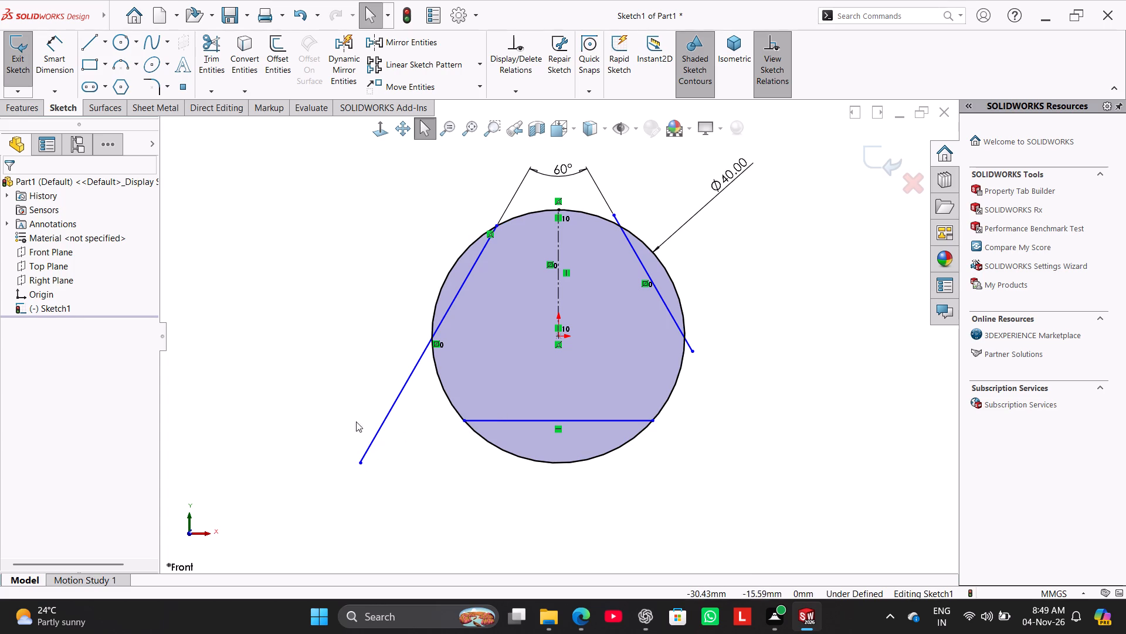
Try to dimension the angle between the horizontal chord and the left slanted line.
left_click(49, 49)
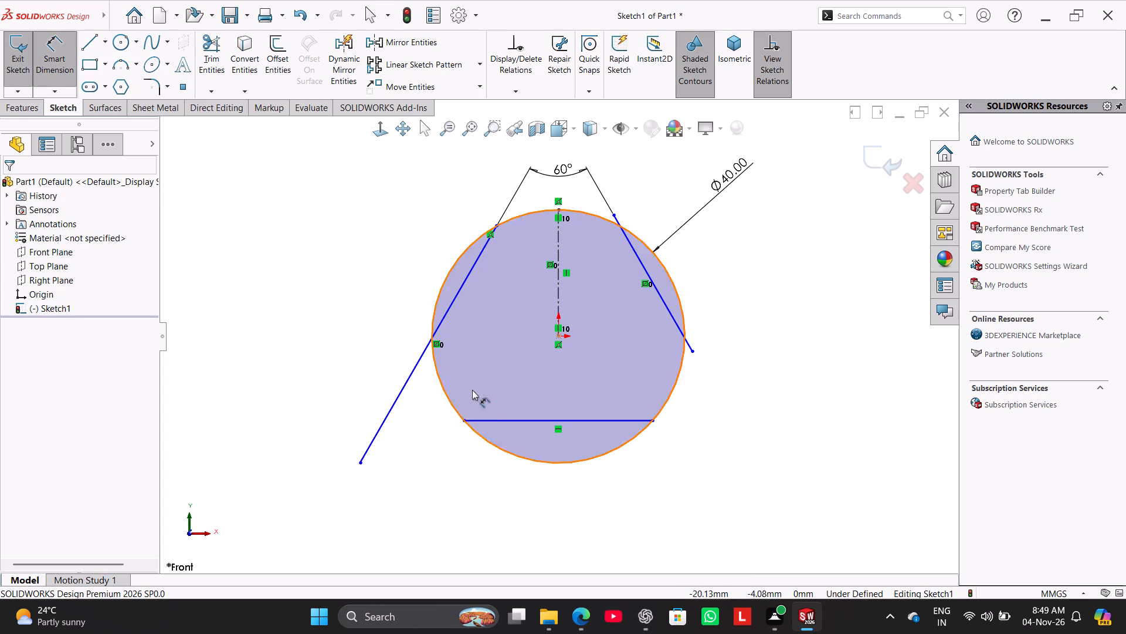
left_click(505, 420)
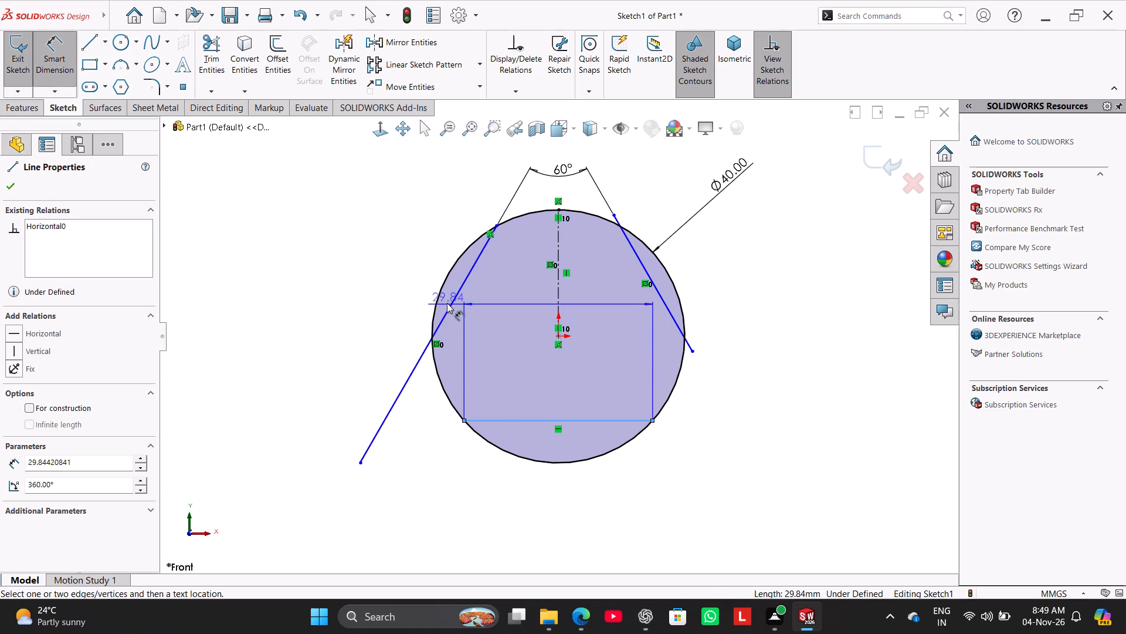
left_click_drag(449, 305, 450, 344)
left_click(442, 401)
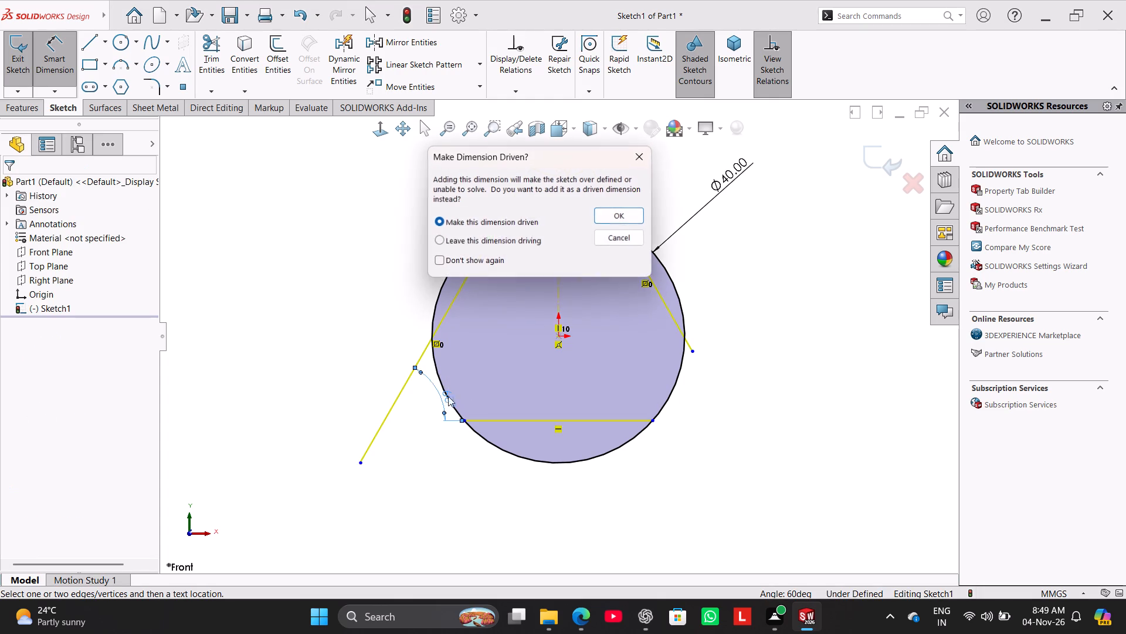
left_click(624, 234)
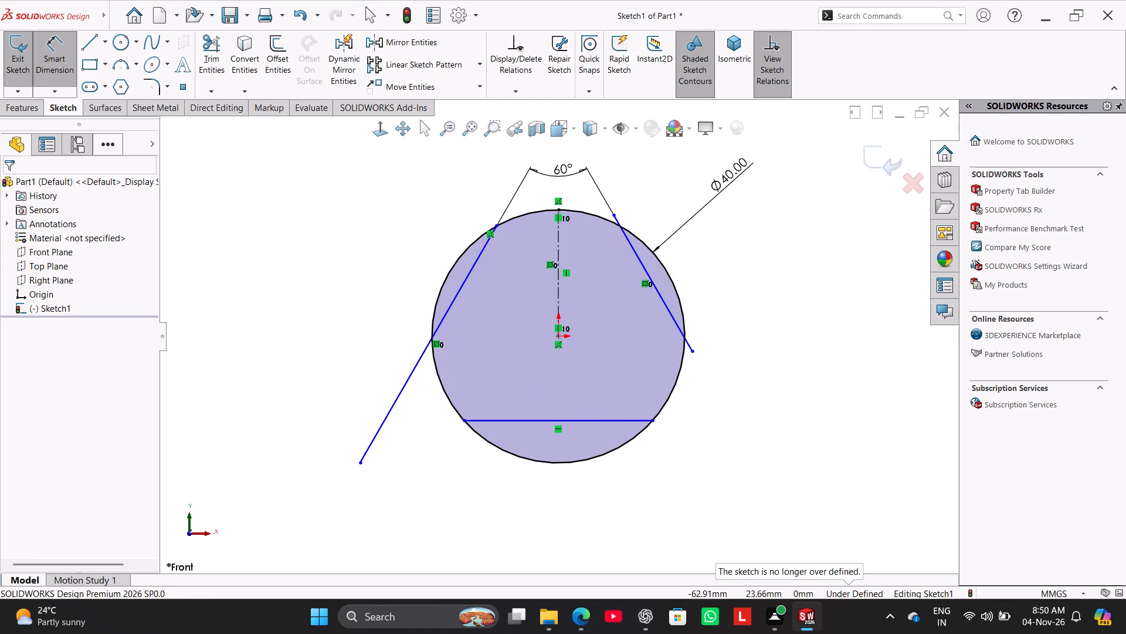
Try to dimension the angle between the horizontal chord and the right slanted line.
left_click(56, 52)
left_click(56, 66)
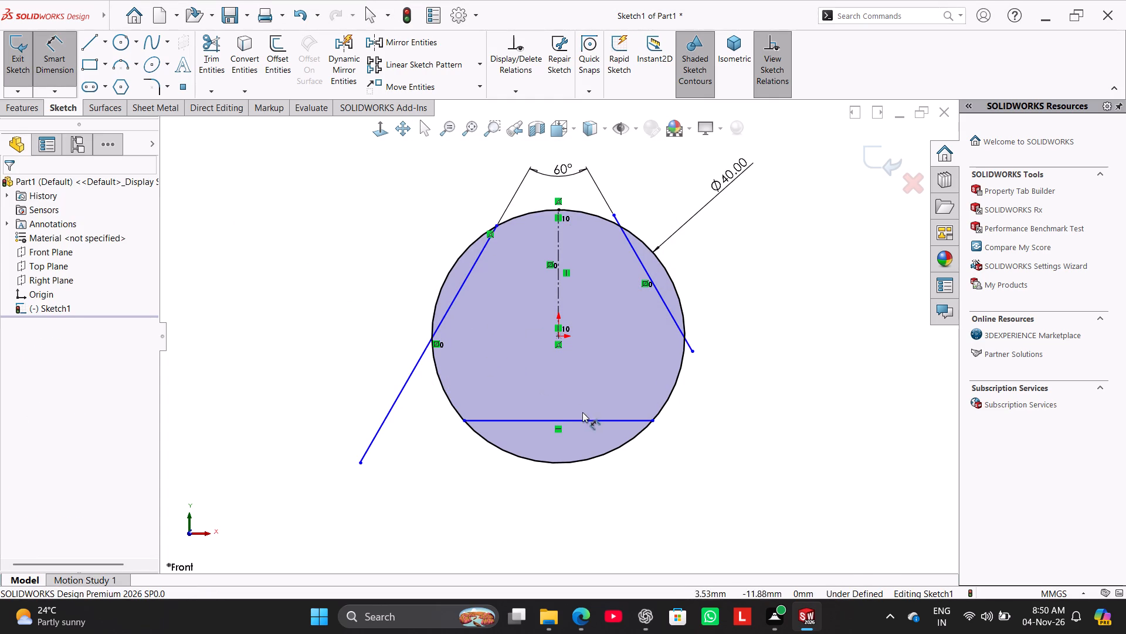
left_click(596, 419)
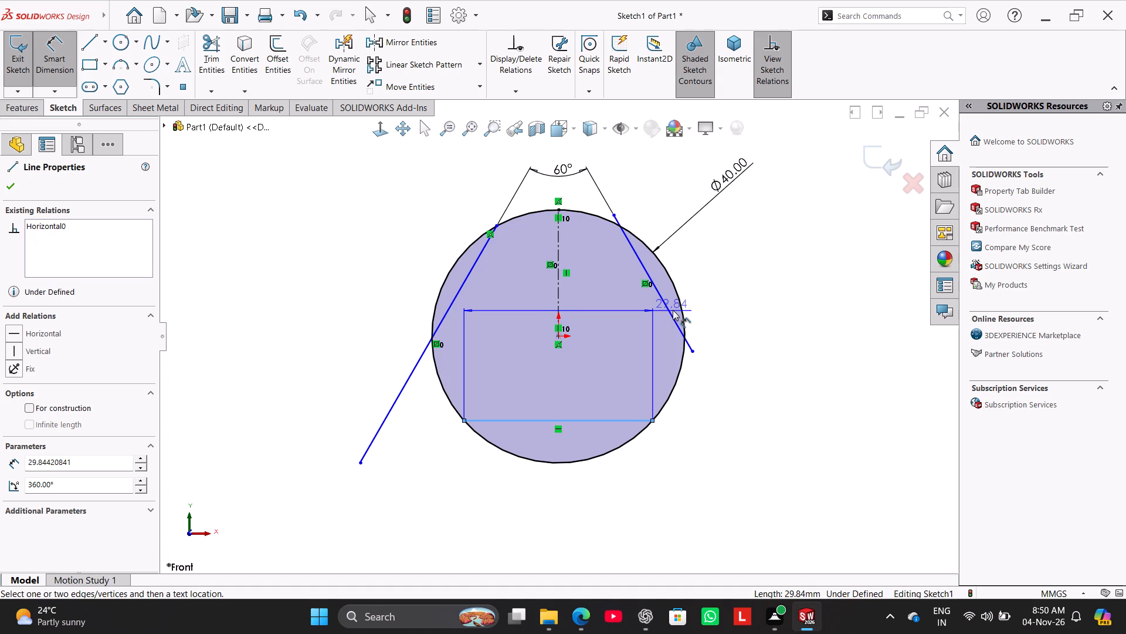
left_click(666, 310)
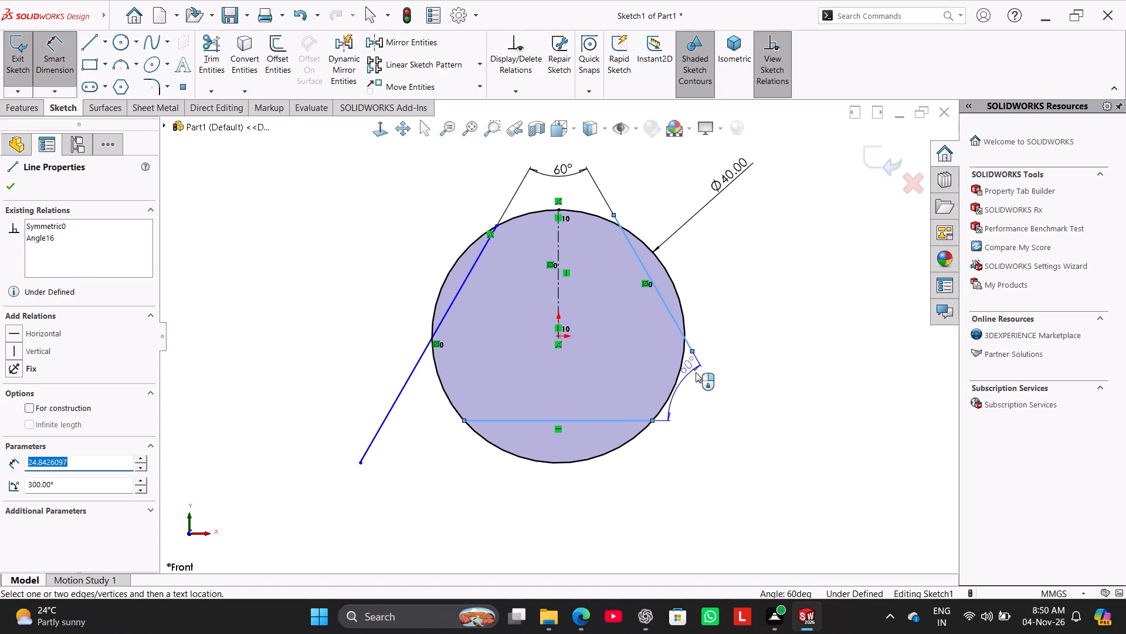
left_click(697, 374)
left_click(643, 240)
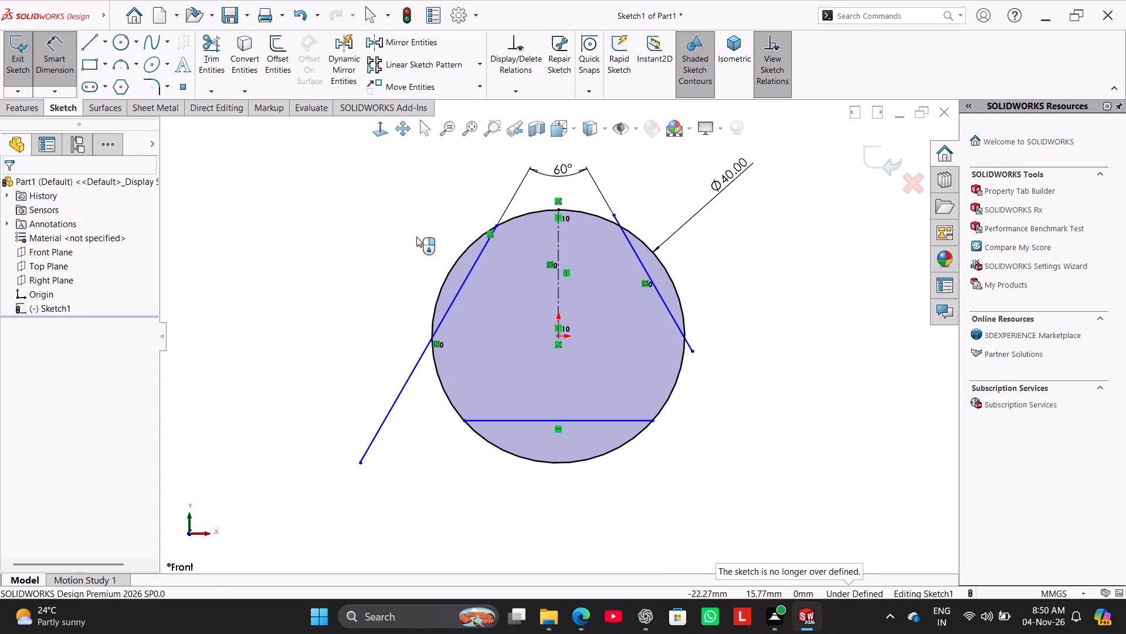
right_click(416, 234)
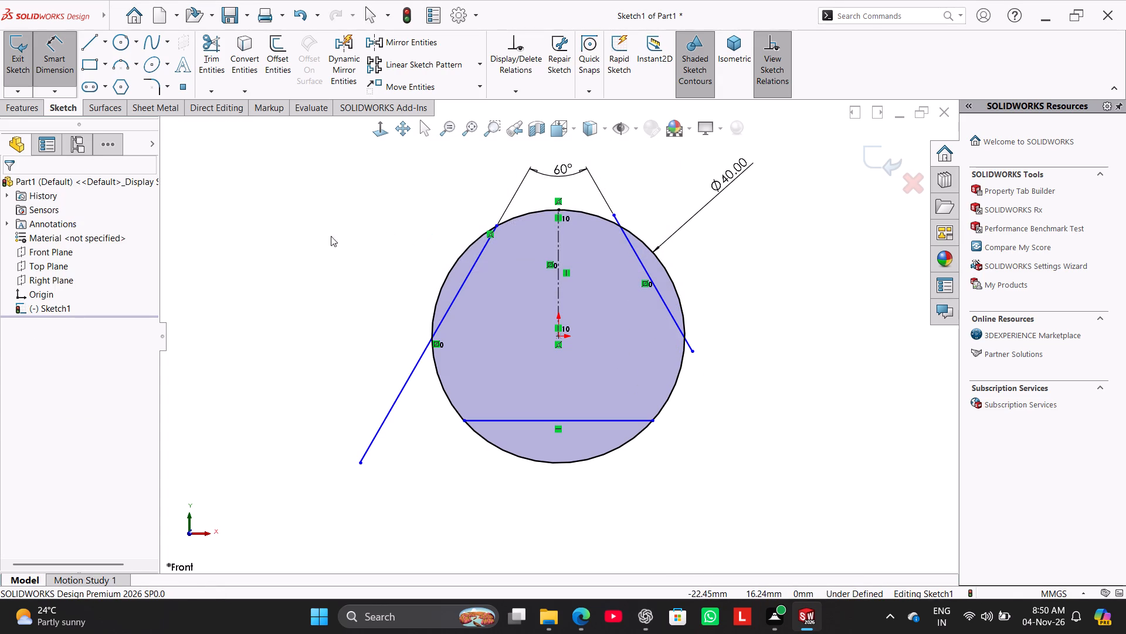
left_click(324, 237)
Sketch a centerline from the origin up and to the left past the circle, at about 29° to the horizontal.
left_click(137, 46)
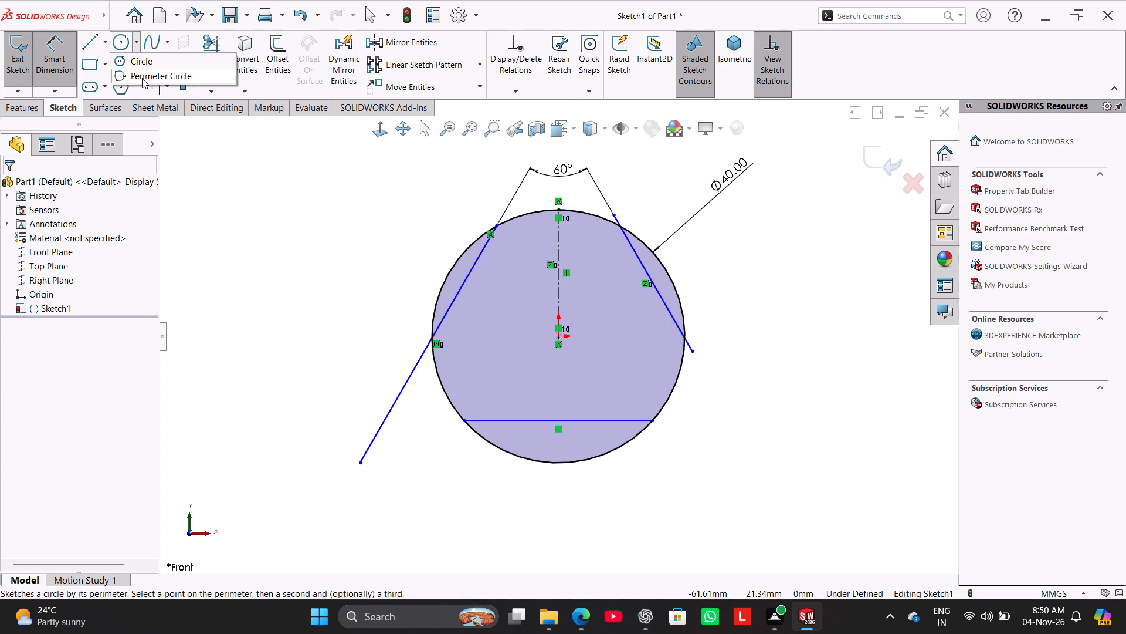
left_click(133, 62)
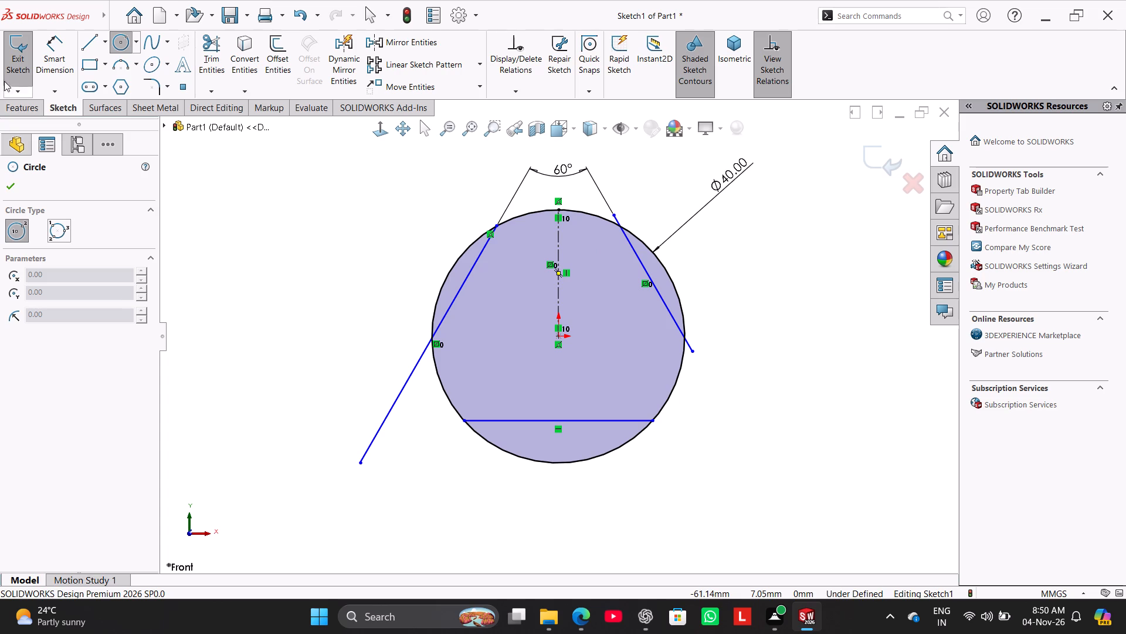
left_click(103, 35)
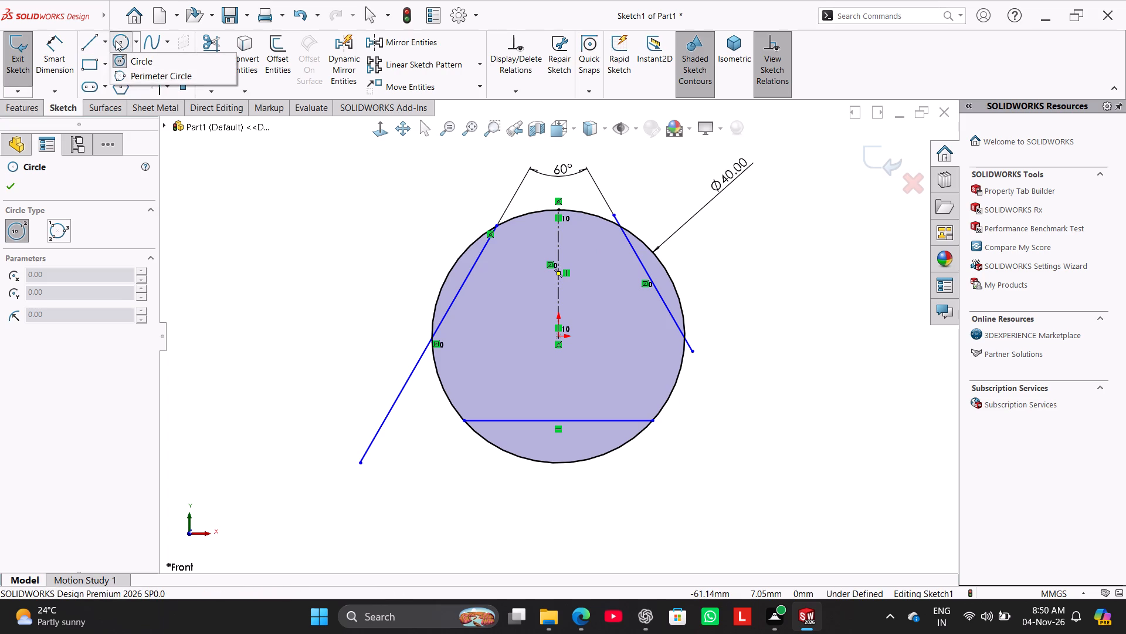
left_click(110, 75)
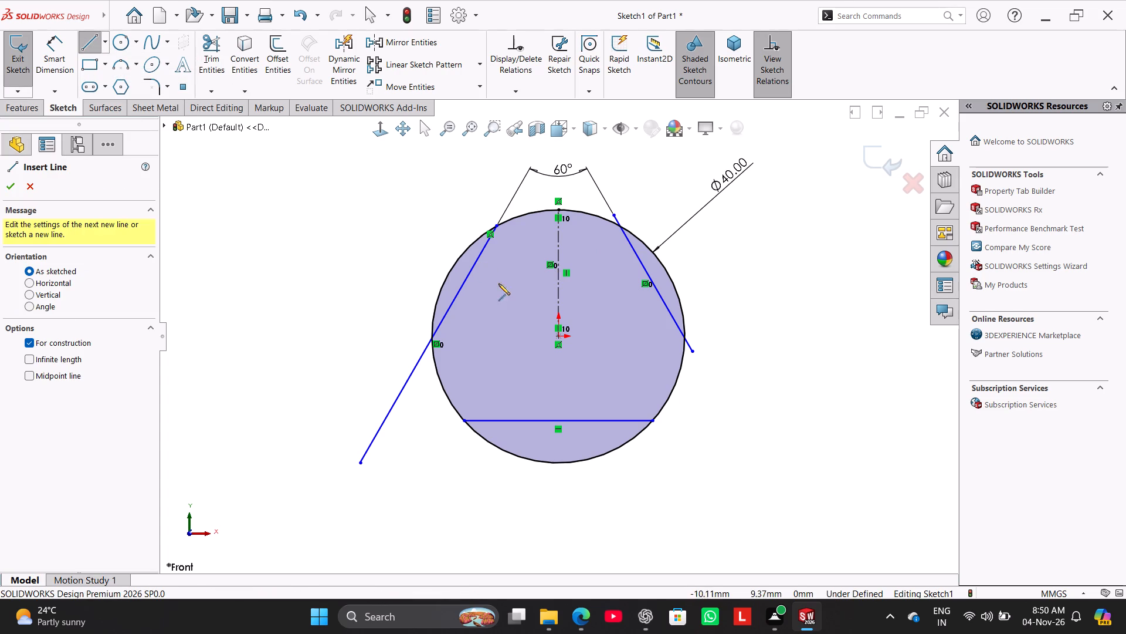
left_click(560, 338)
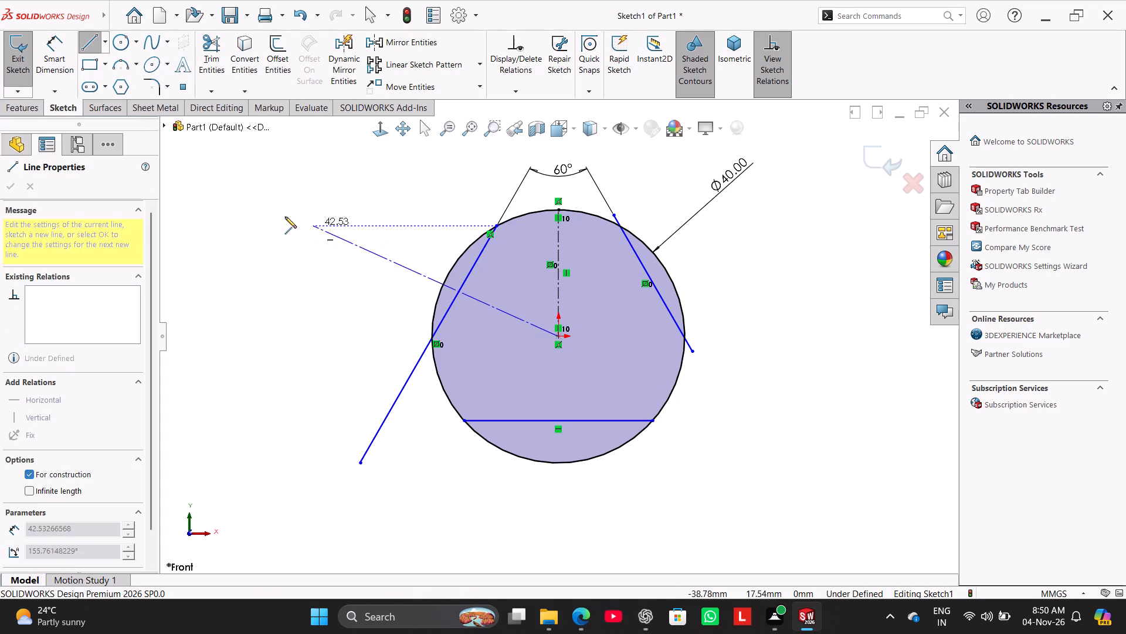
left_click(287, 186)
right_click(325, 184)
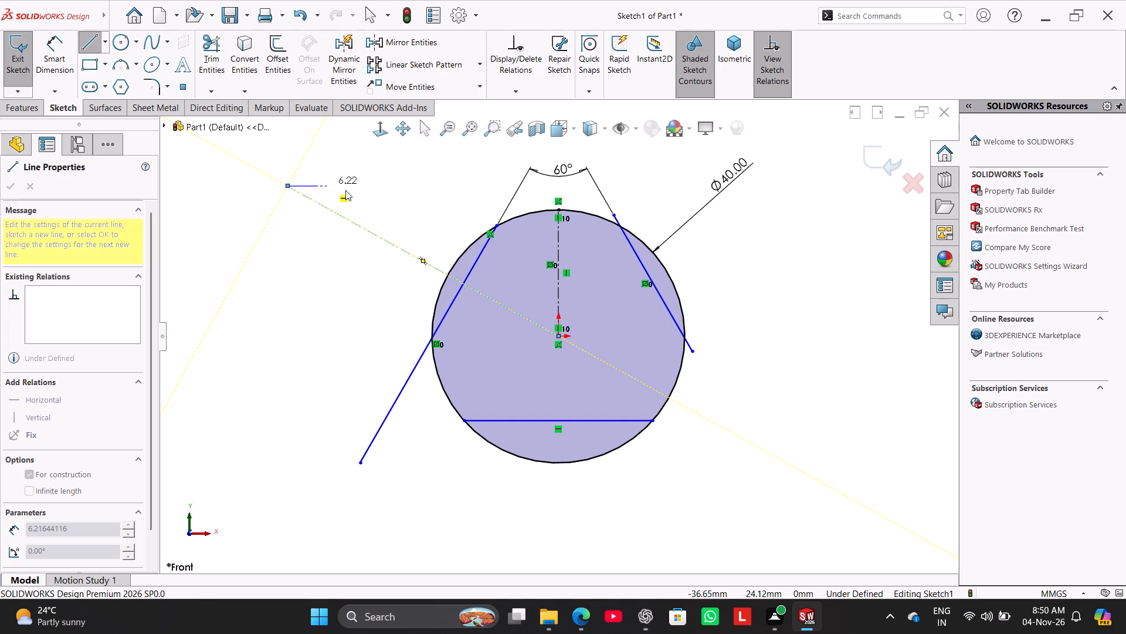
left_click(346, 190)
Dimension the slanted centerline at 30° from the horizontal through the origin, placing the angle outside the circle.
left_click(63, 73)
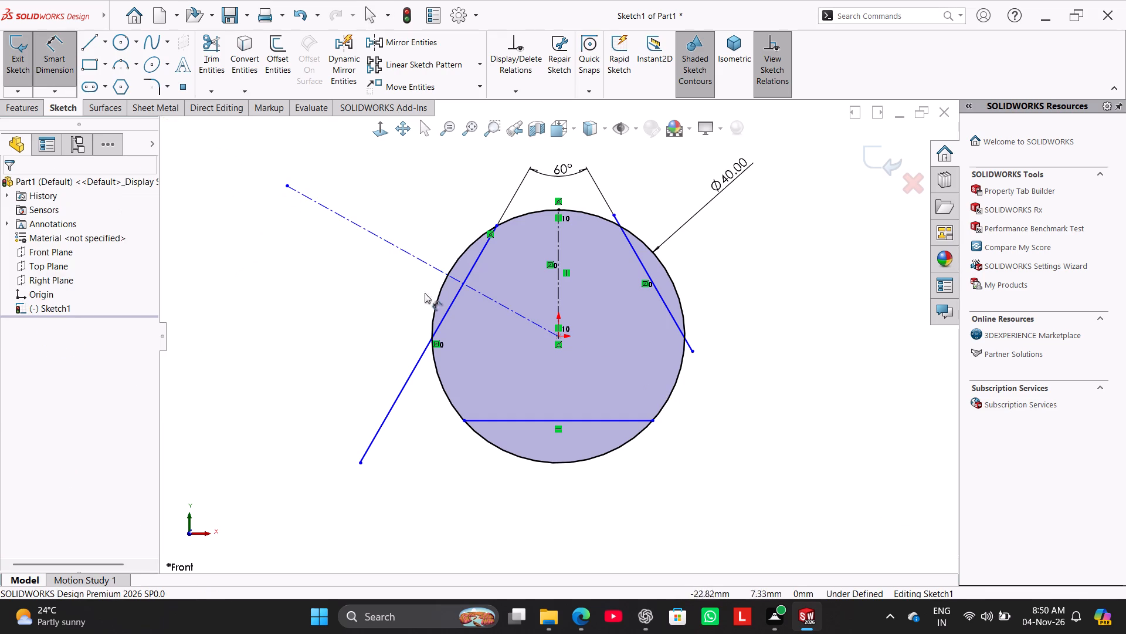
left_click_drag(558, 335, 551, 334)
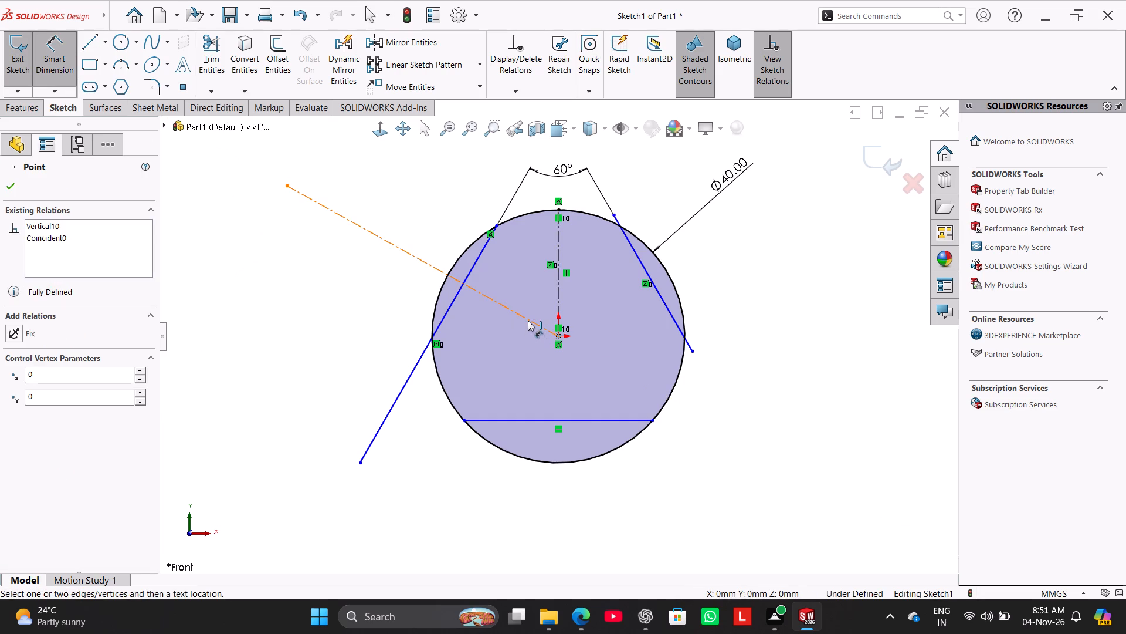
left_click(527, 318)
left_click(525, 332)
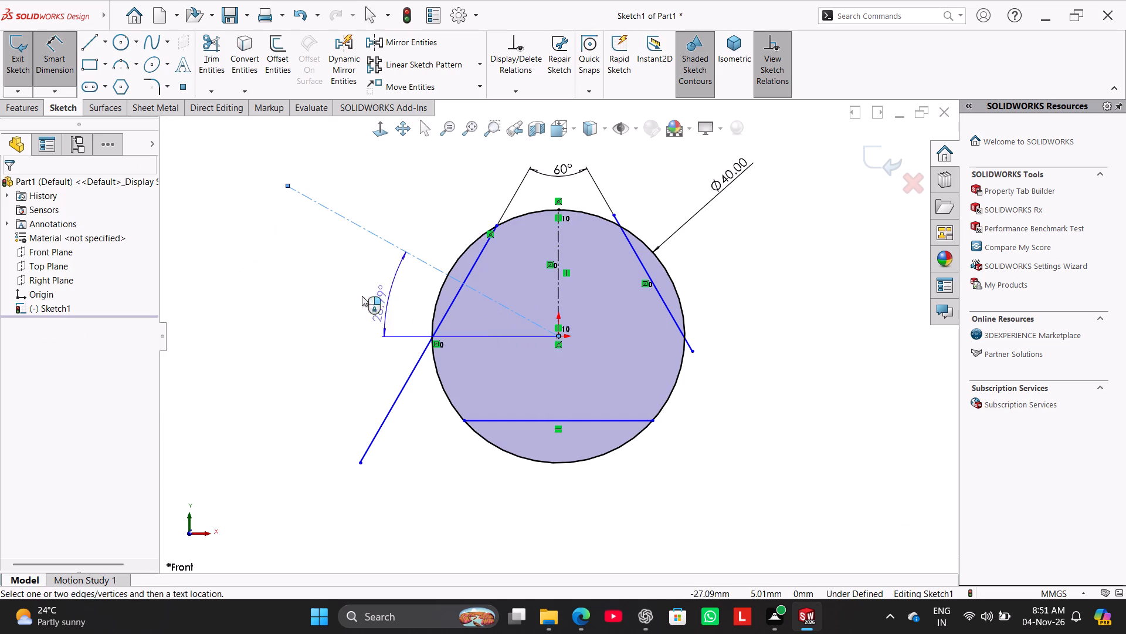
left_click(342, 278)
type("30")
key("Return")
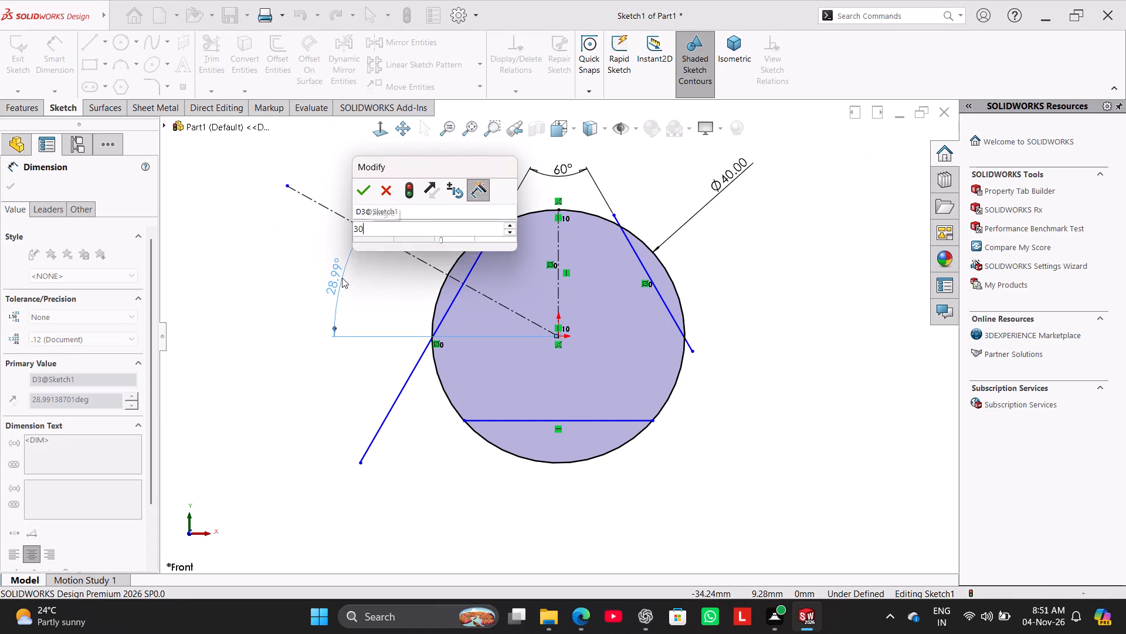
right_click(226, 432)
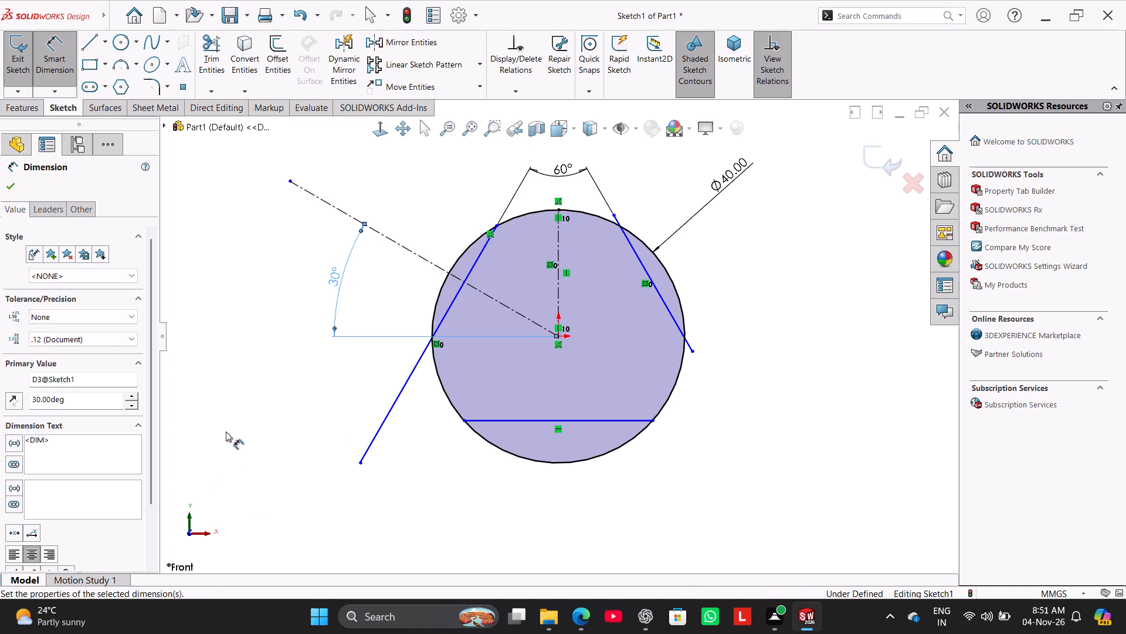
left_click(261, 466)
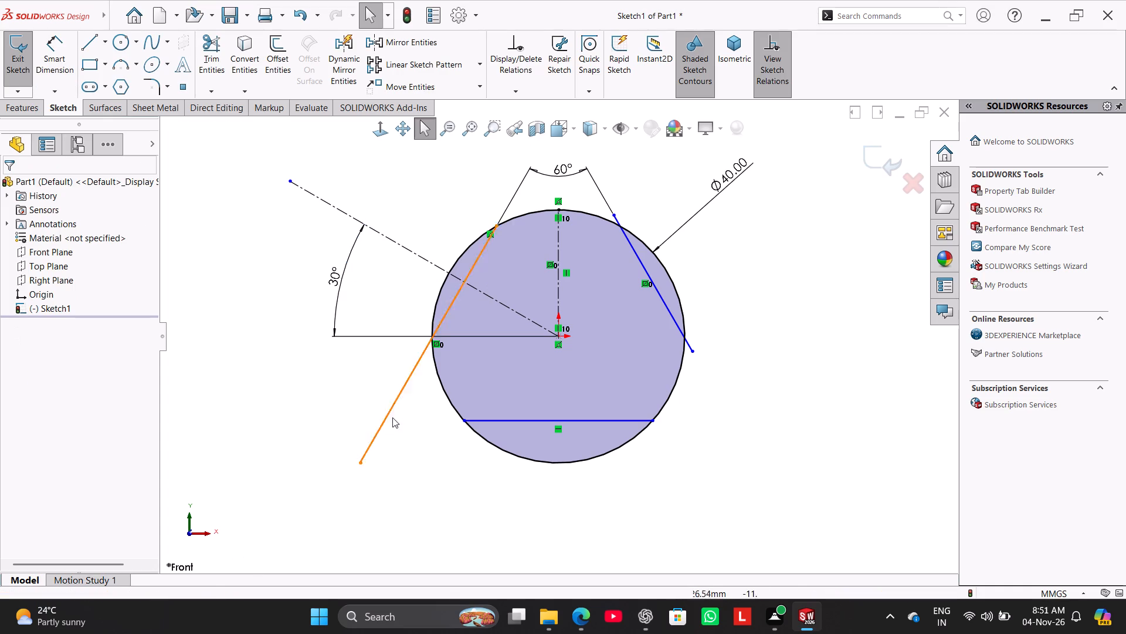
Shorten the left slanted line by moving its lower endpoint onto the circle.
left_click_drag(360, 463, 397, 411)
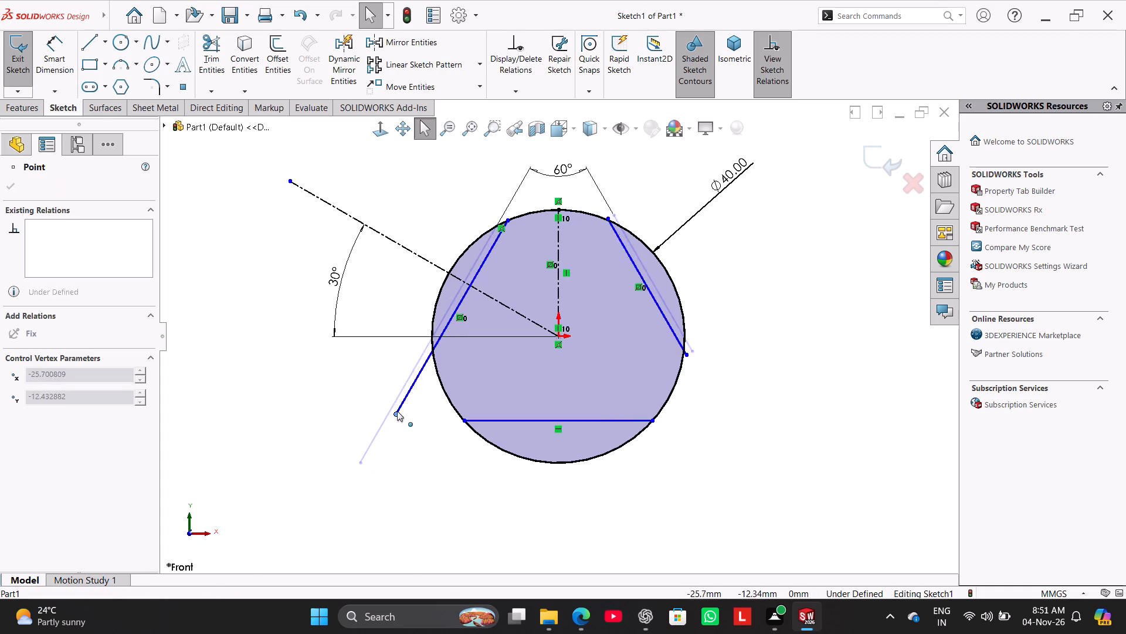
left_click_drag(397, 411, 435, 353)
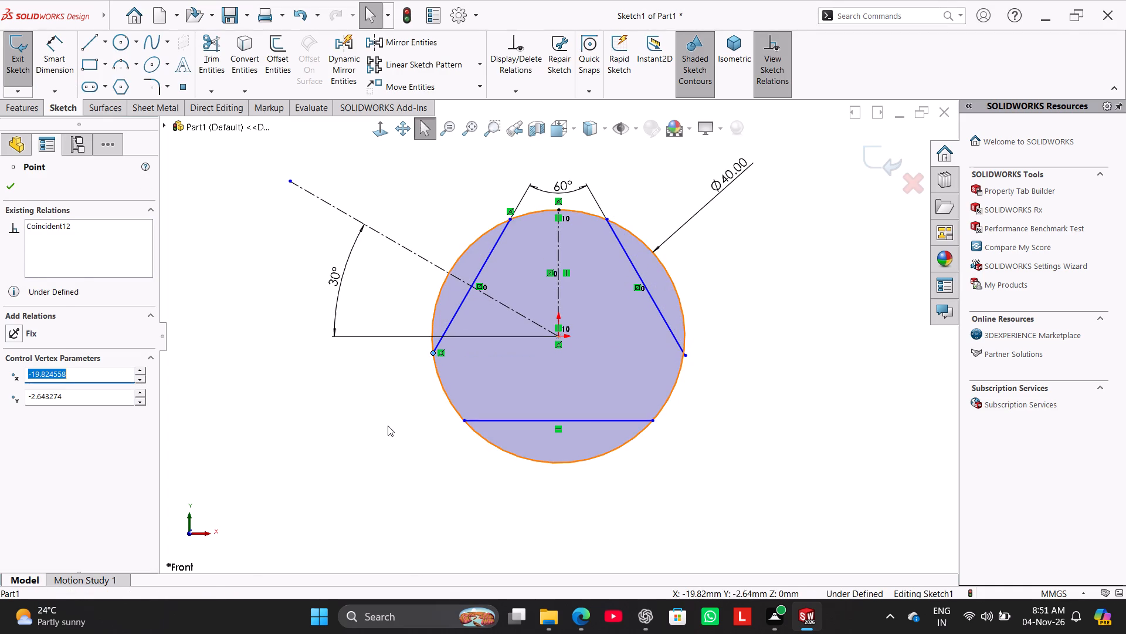
left_click(388, 426)
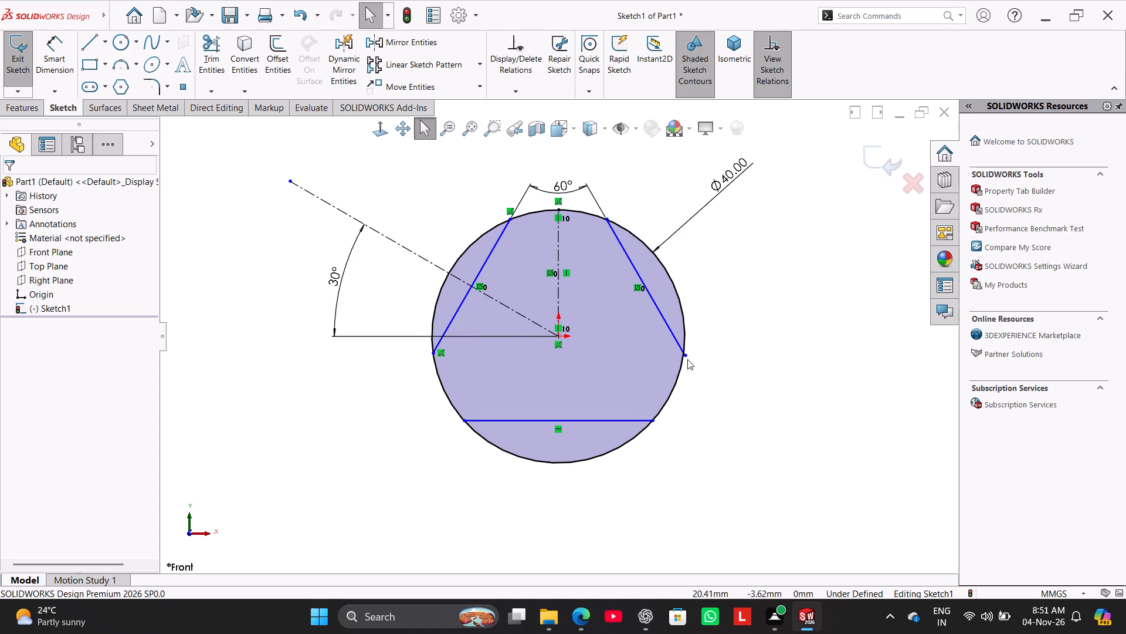
Extend the right slanted line past the circle and trim both of its ends back to the circle.
left_click_drag(687, 356, 708, 365)
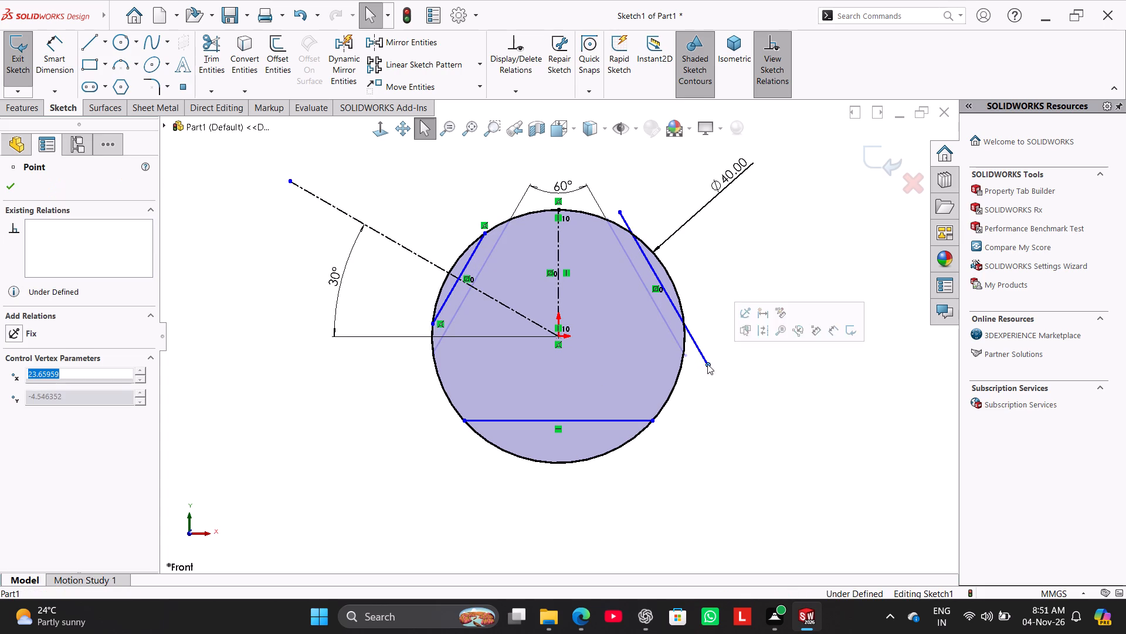
left_click(208, 42)
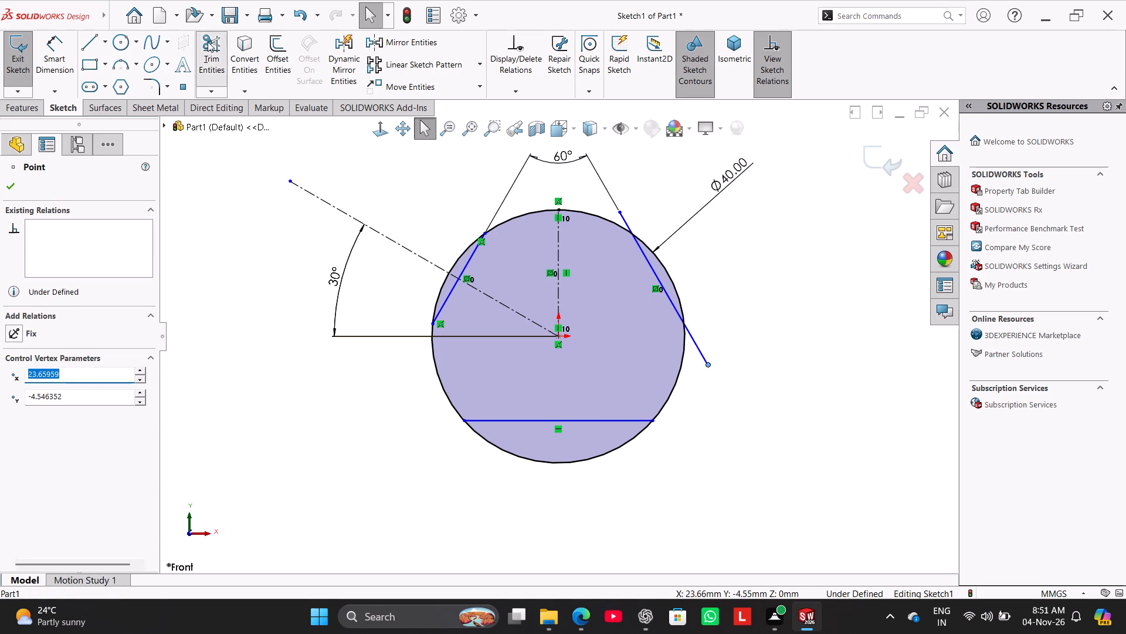
left_click_drag(717, 315, 698, 358)
left_click_drag(650, 225, 616, 217)
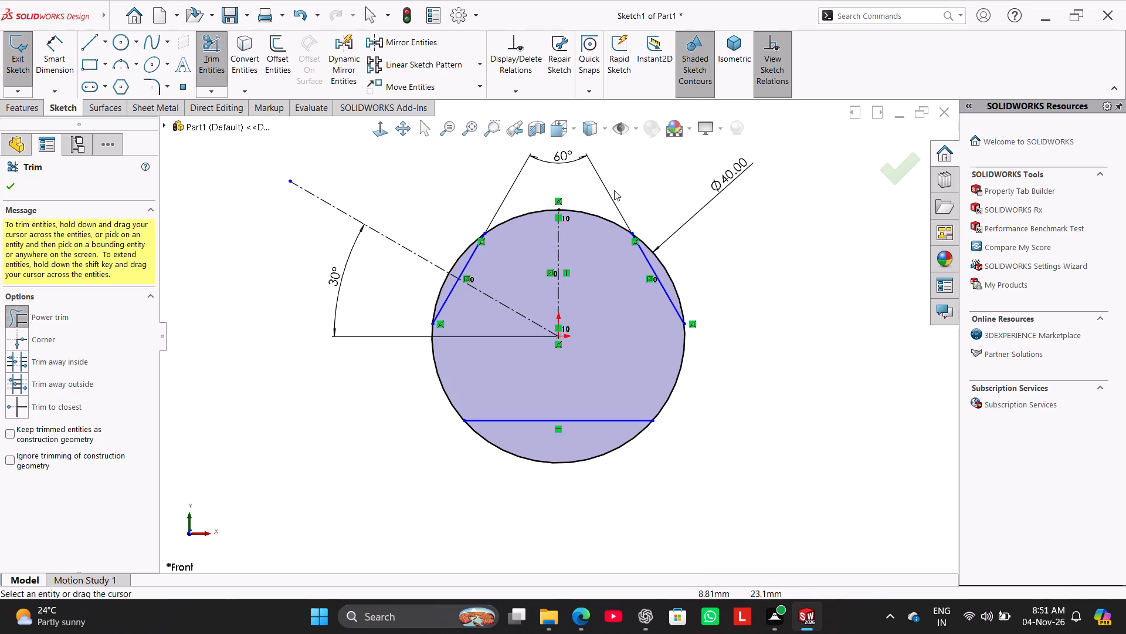
left_click(189, 321)
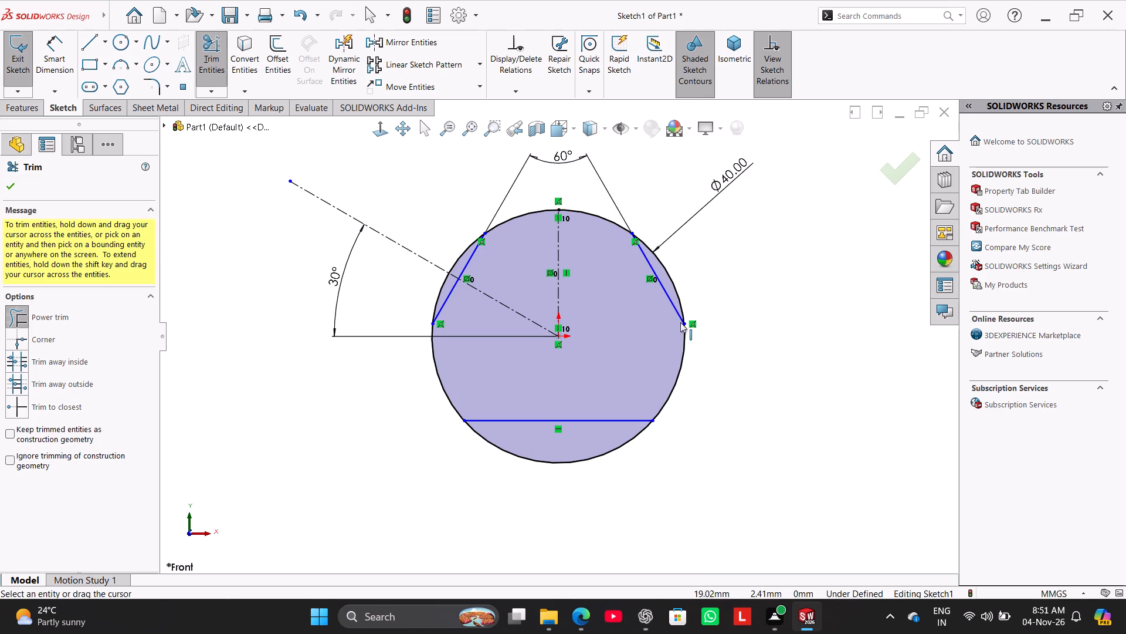
left_click_drag(684, 323, 669, 342)
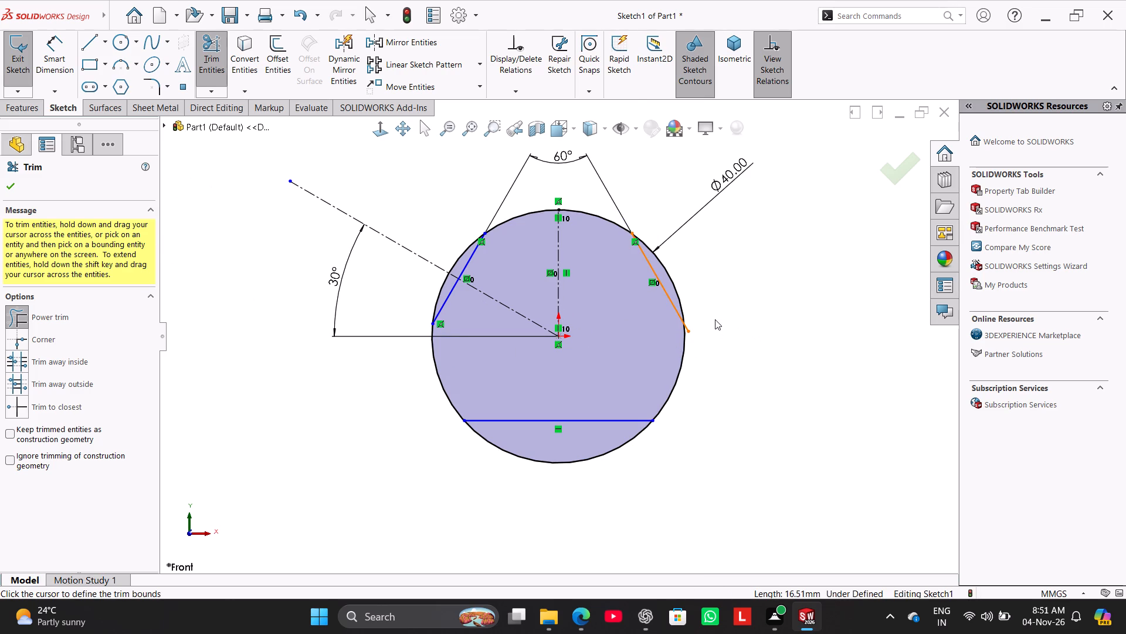
scroll(714, 318, "down", 4)
scroll(544, 338, "down", 3)
left_click_drag(669, 323, 669, 325)
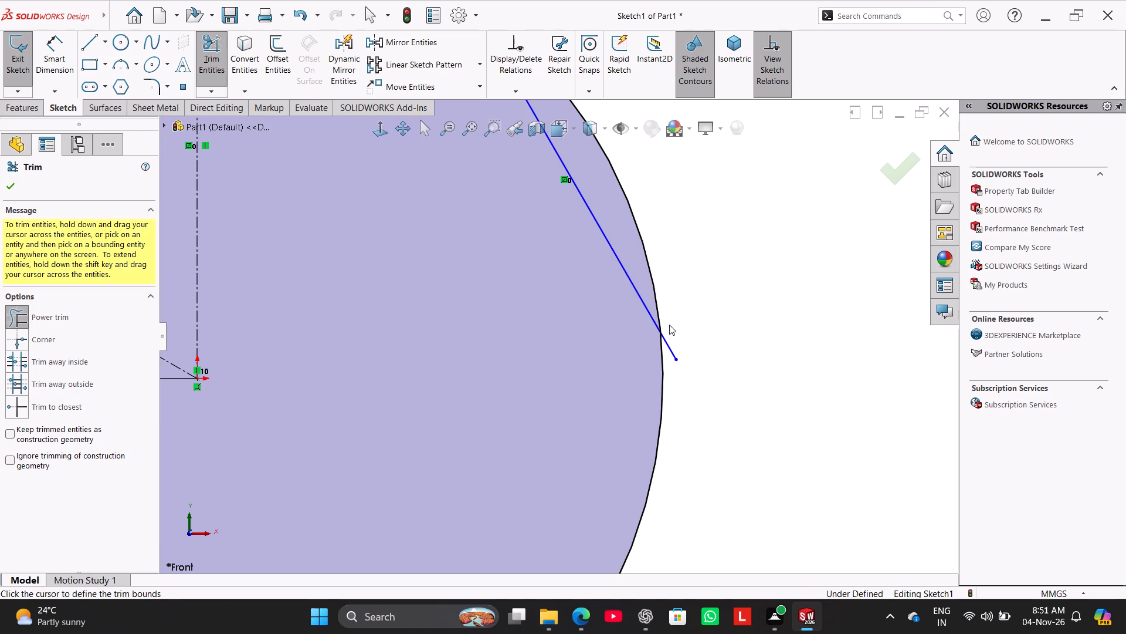
left_click_drag(669, 325, 671, 358)
scroll(350, 305, "up", 6)
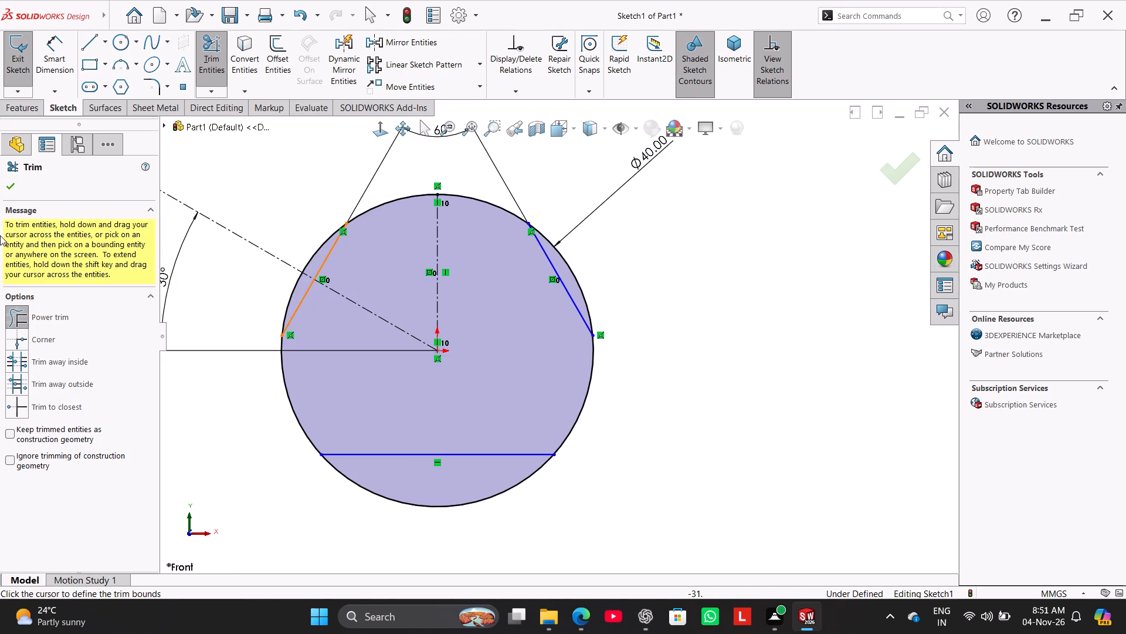
left_click(9, 183)
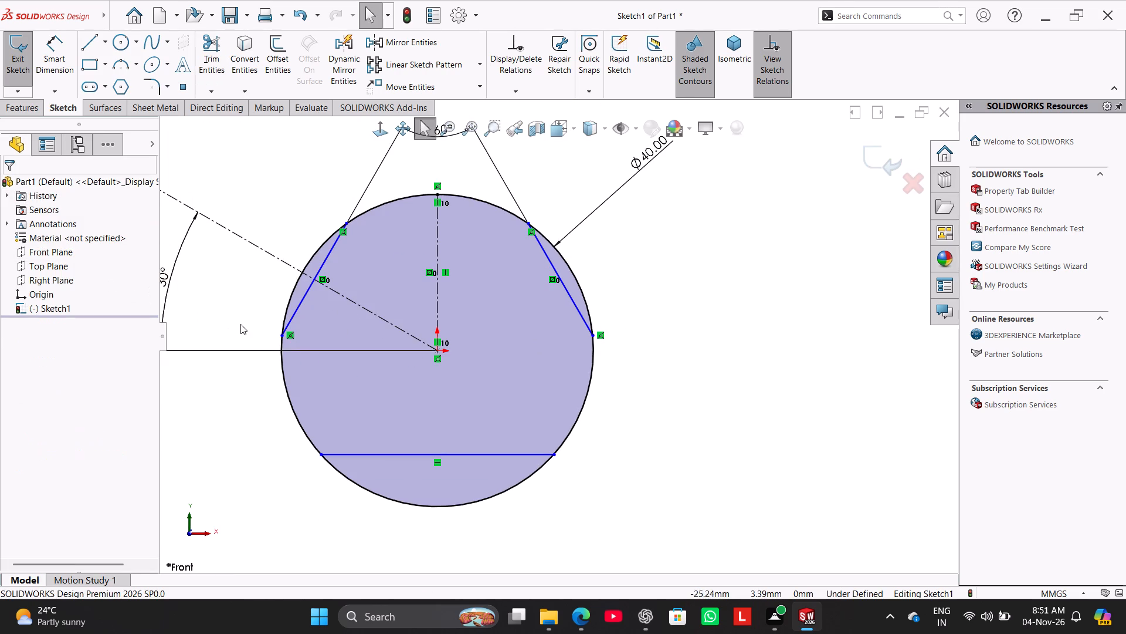
Shorten the 30° centerline by moving its outer endpoint inward onto the midpoint of the left slanted chord.
scroll(241, 323, "up", 2)
scroll(360, 329, "up", 1)
scroll(360, 329, "down", 2)
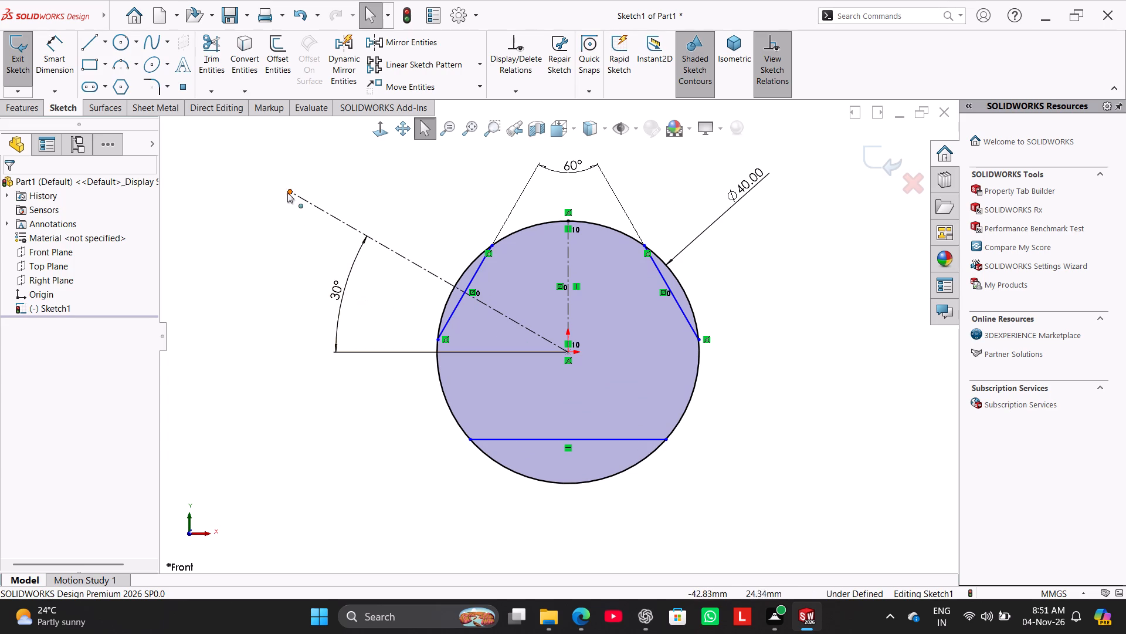
left_click_drag(287, 193, 468, 301)
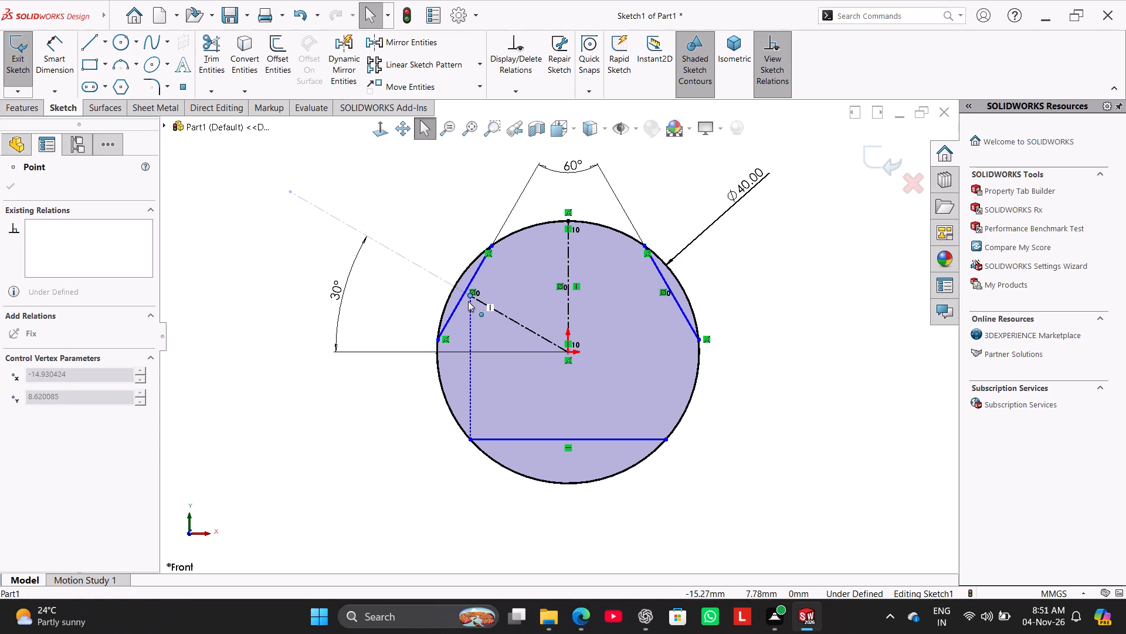
left_click_drag(468, 301, 461, 300)
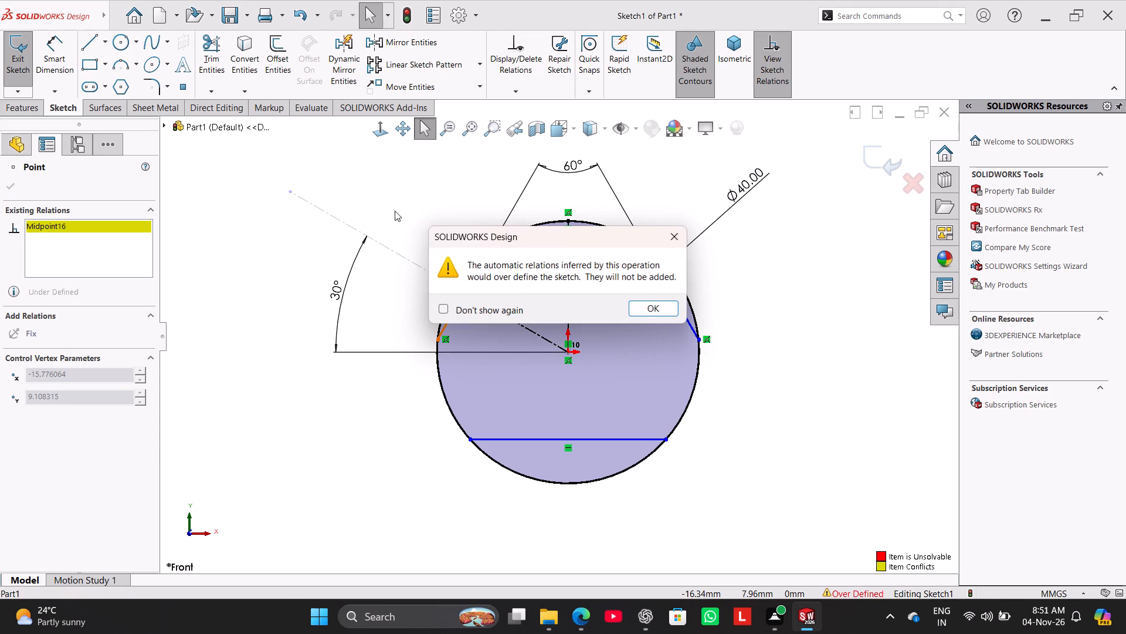
left_click(643, 309)
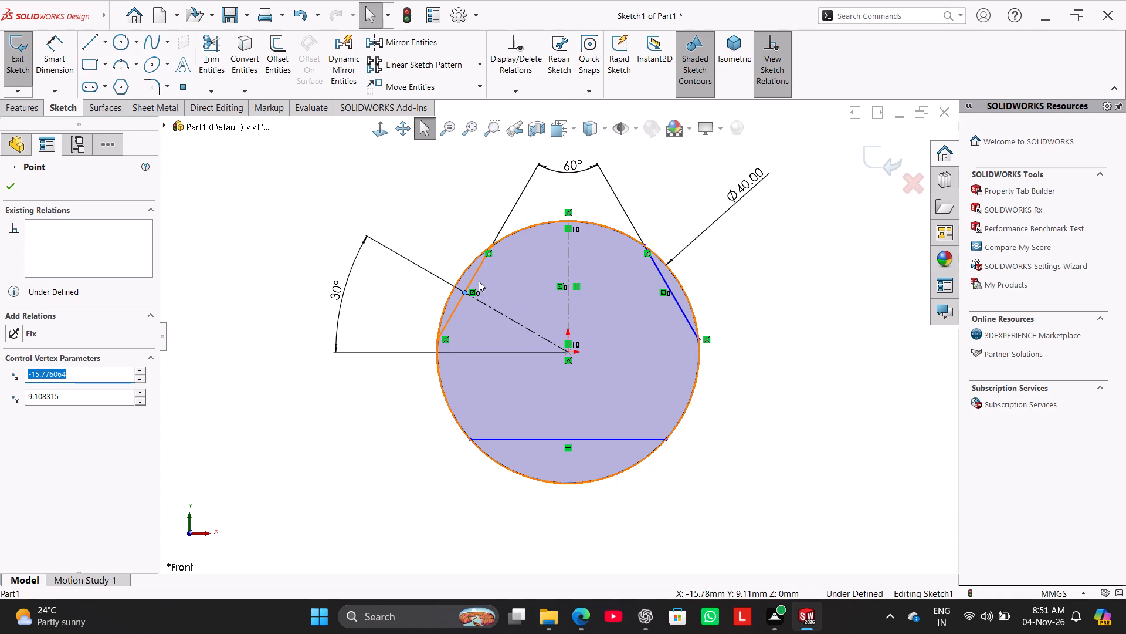
left_click(429, 207)
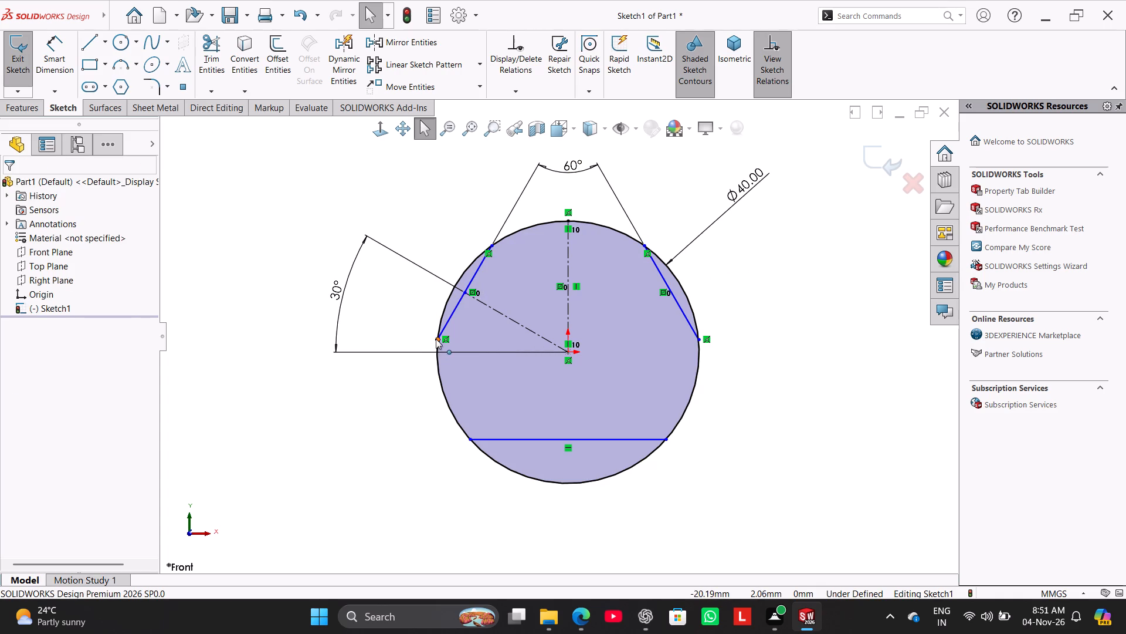
Lengthen the slanted chords by moving the left chord's lower endpoint down along the circle to about 6 mm below the origin.
left_click_drag(436, 339, 473, 385)
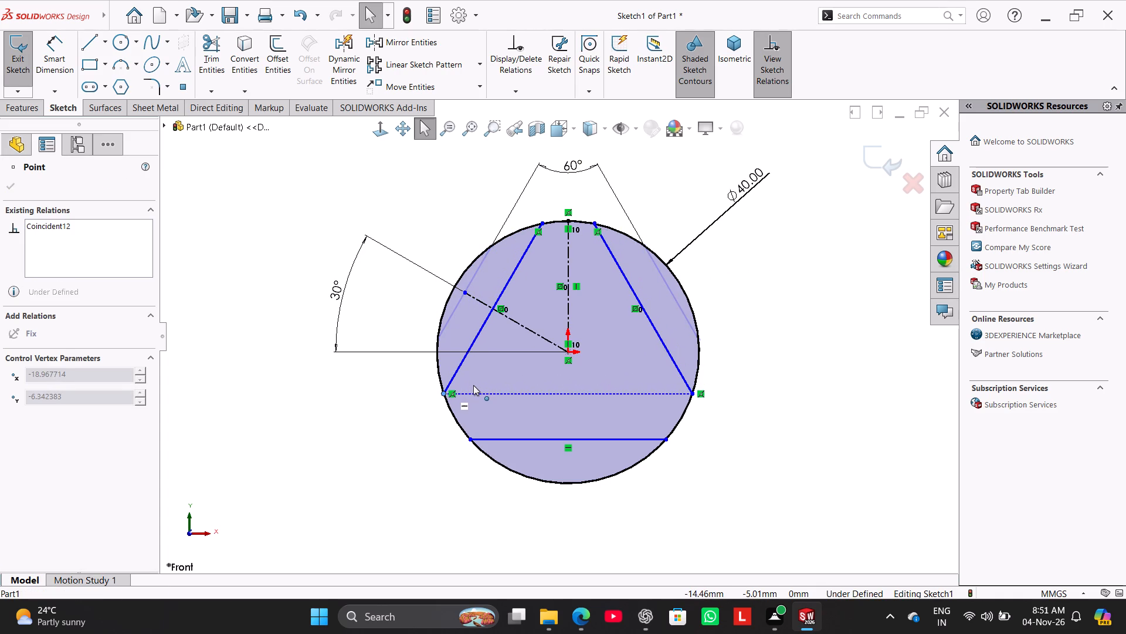
left_click_drag(473, 385, 469, 382)
left_click(377, 444)
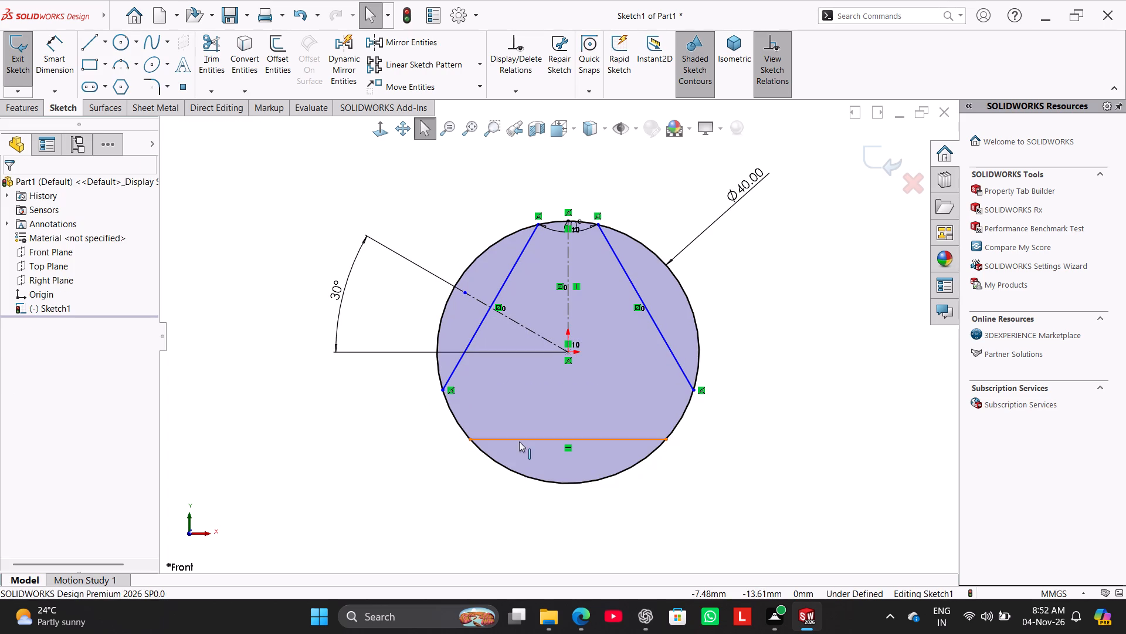
Add an Equal relation between the horizontal chord and the two slanted chords.
left_click(519, 441)
left_click(652, 317, "ctrl")
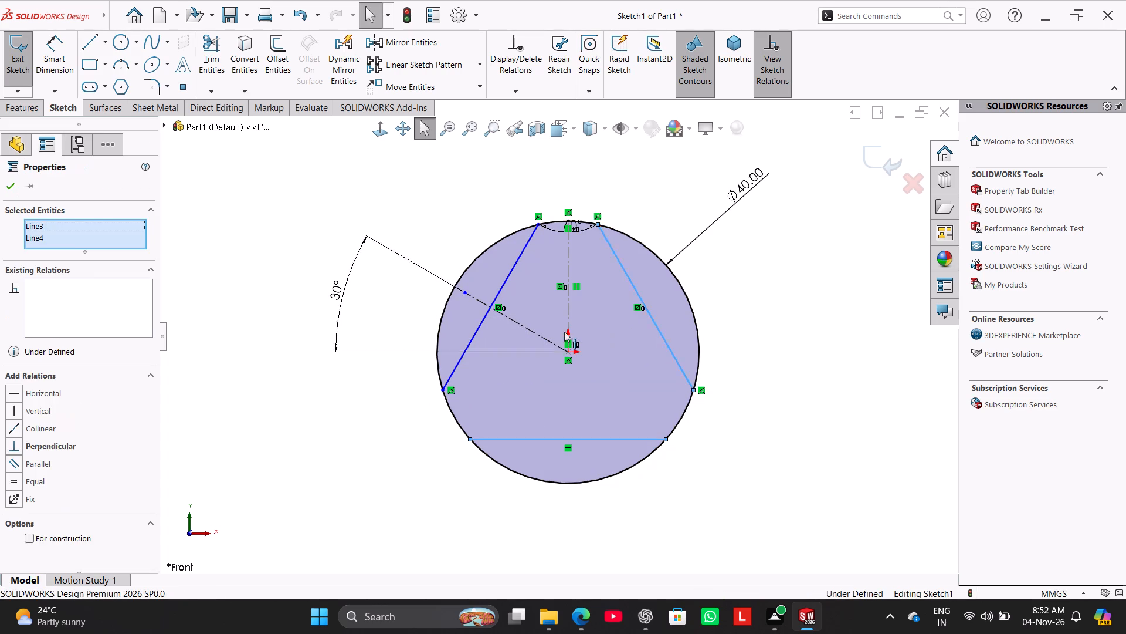
left_click(472, 342, "ctrl")
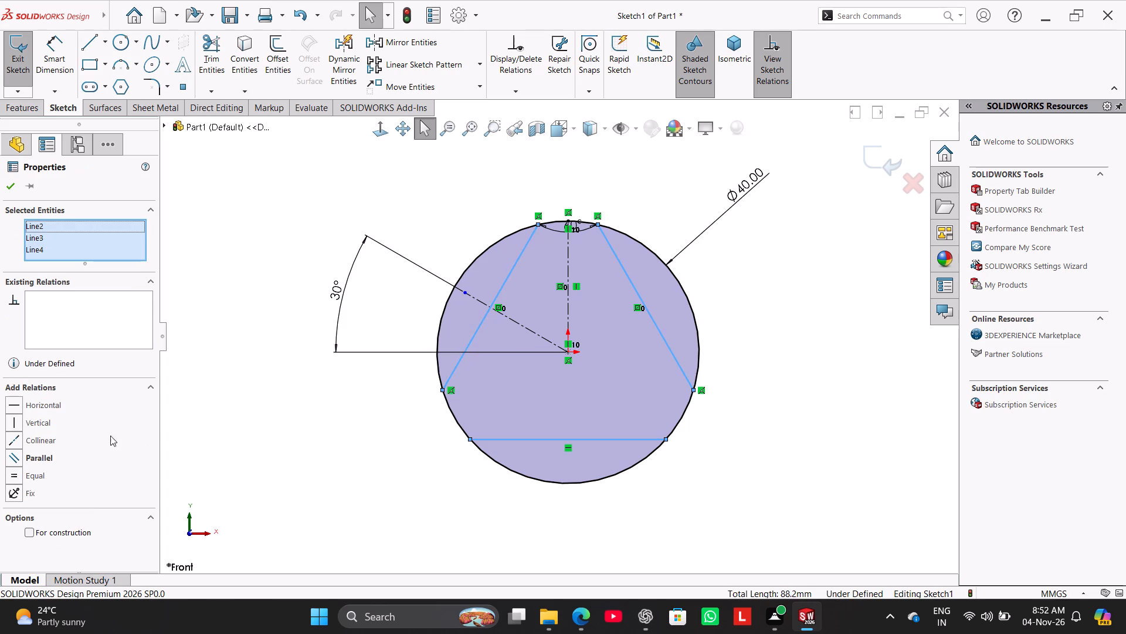
left_click(42, 472)
left_click(252, 430)
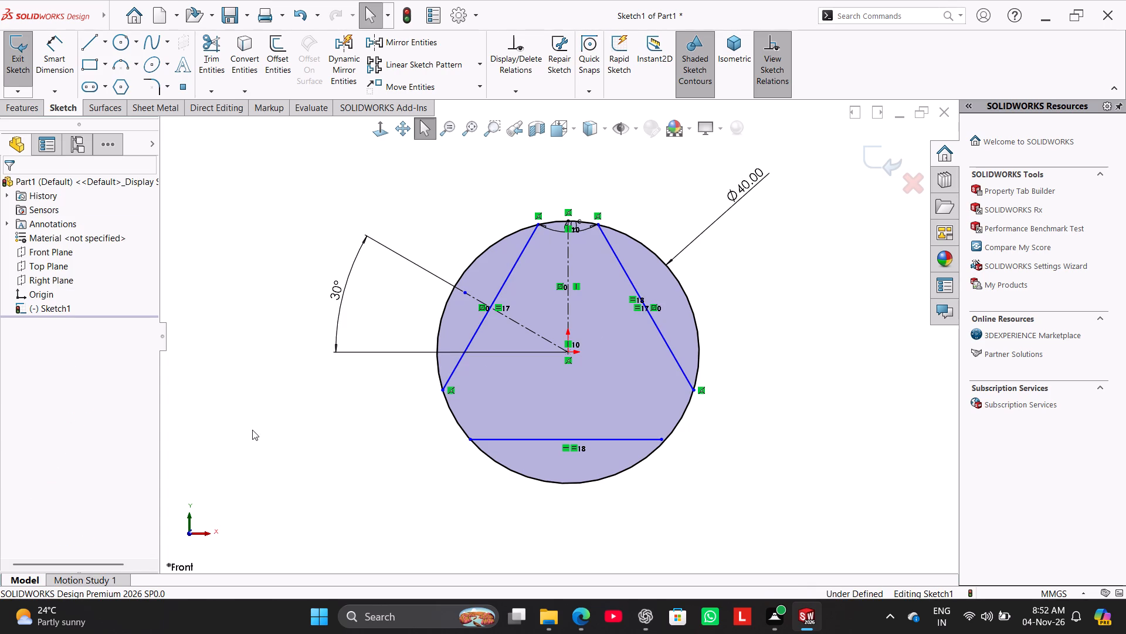
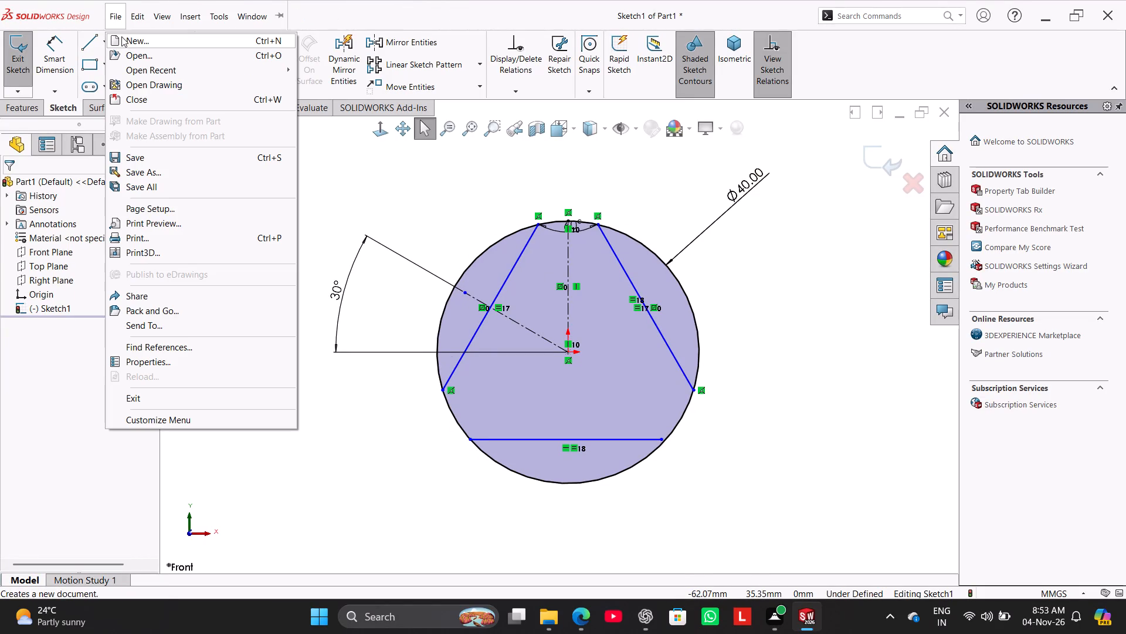
Sketch two concentric circles centred on the origin, about 22.9 mm and about 11.2 mm in diameter.
left_click(378, 164)
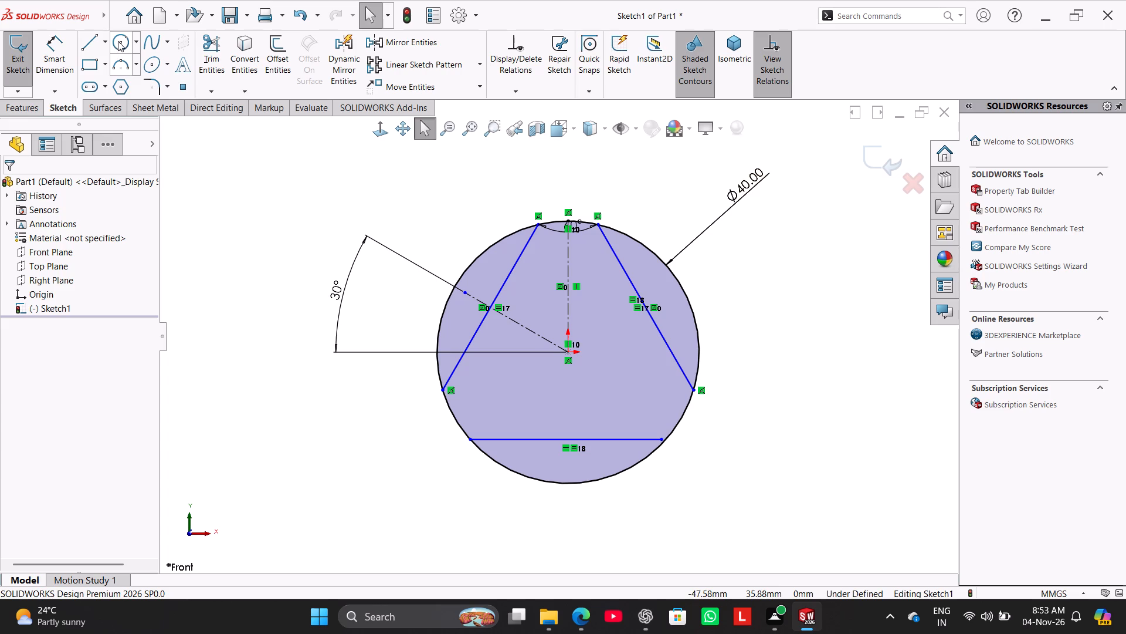
left_click(124, 43)
left_click(569, 350)
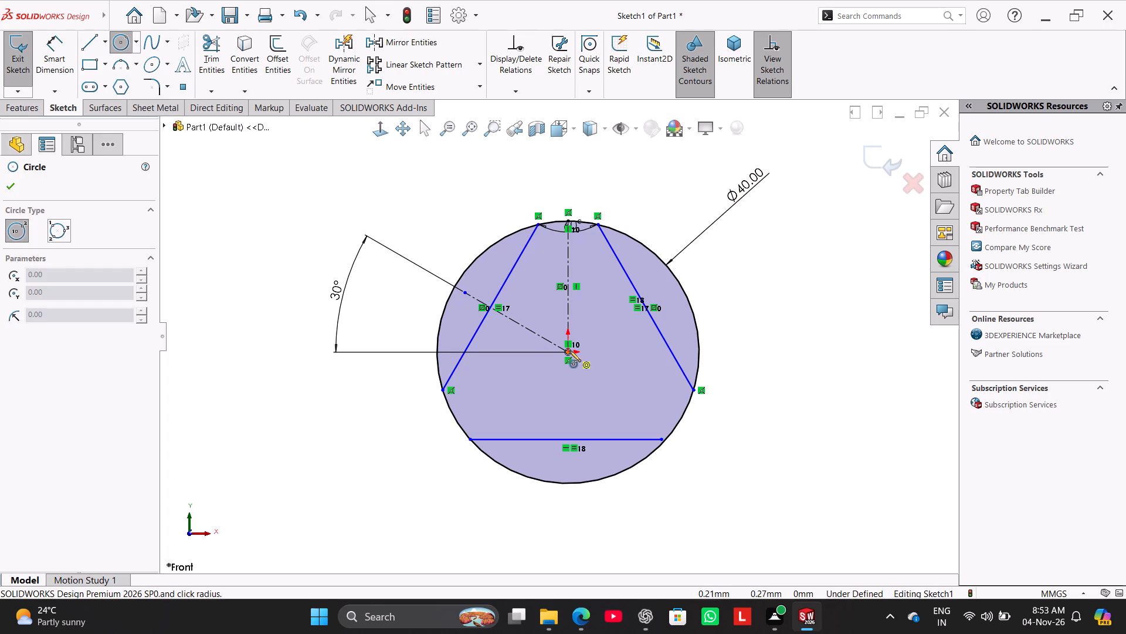
left_click(591, 424)
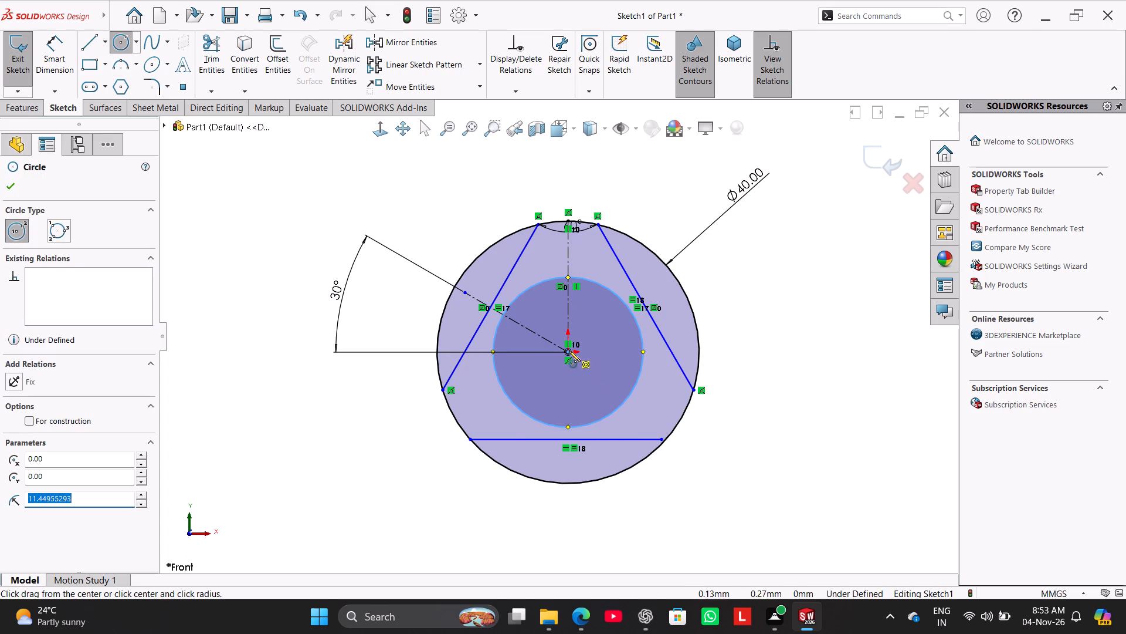
left_click(569, 350)
left_click(582, 386)
Dimension the larger of the two new inner circles to a diameter of 60 mm.
left_click(51, 50)
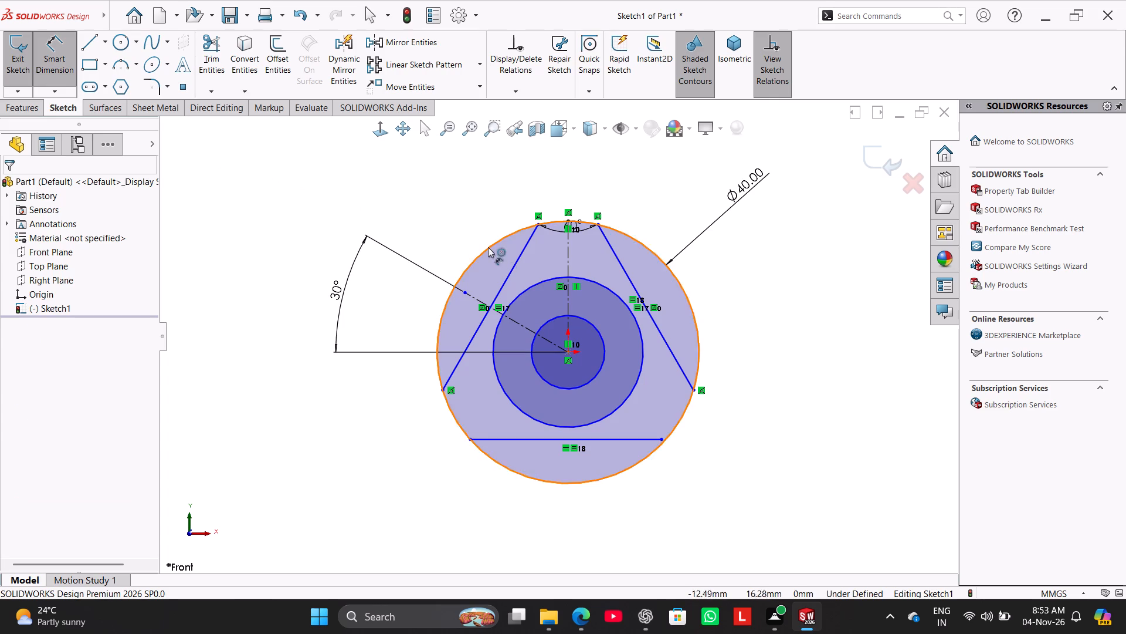
left_click(531, 287)
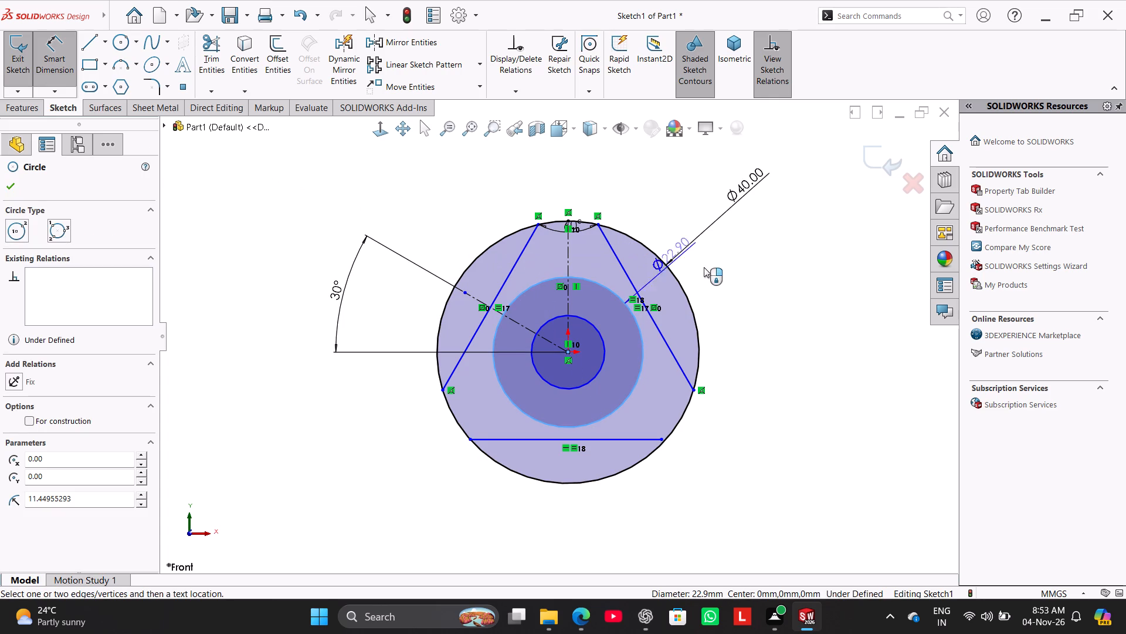
left_click(707, 268)
type("60")
key("Return")
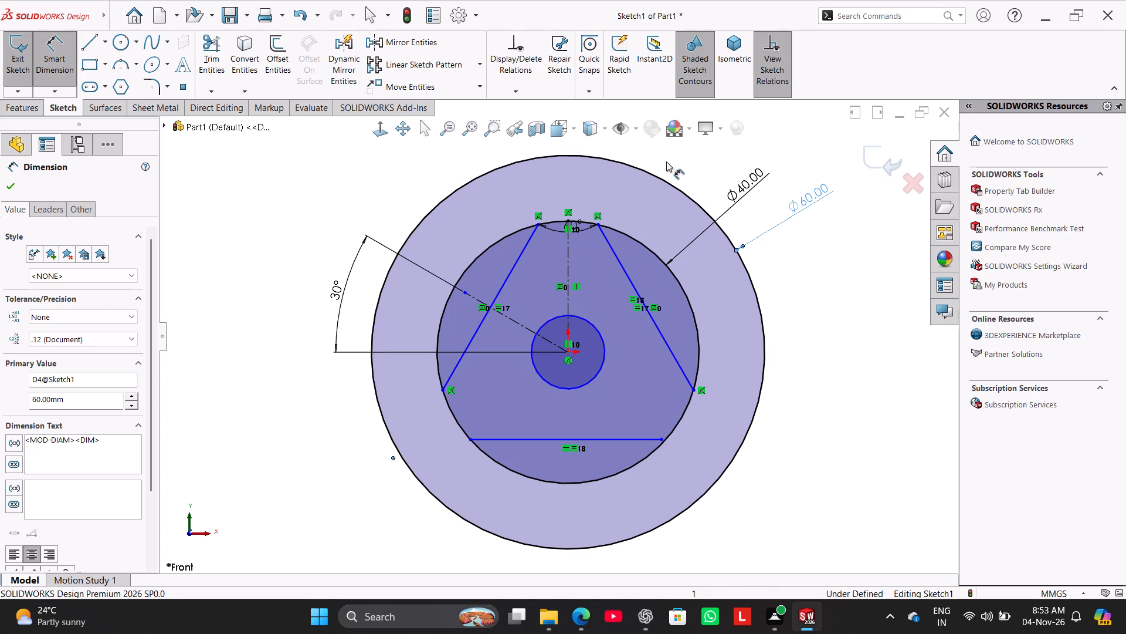
Set the diameter of the original chord circle to 80 mm.
double_click(754, 178)
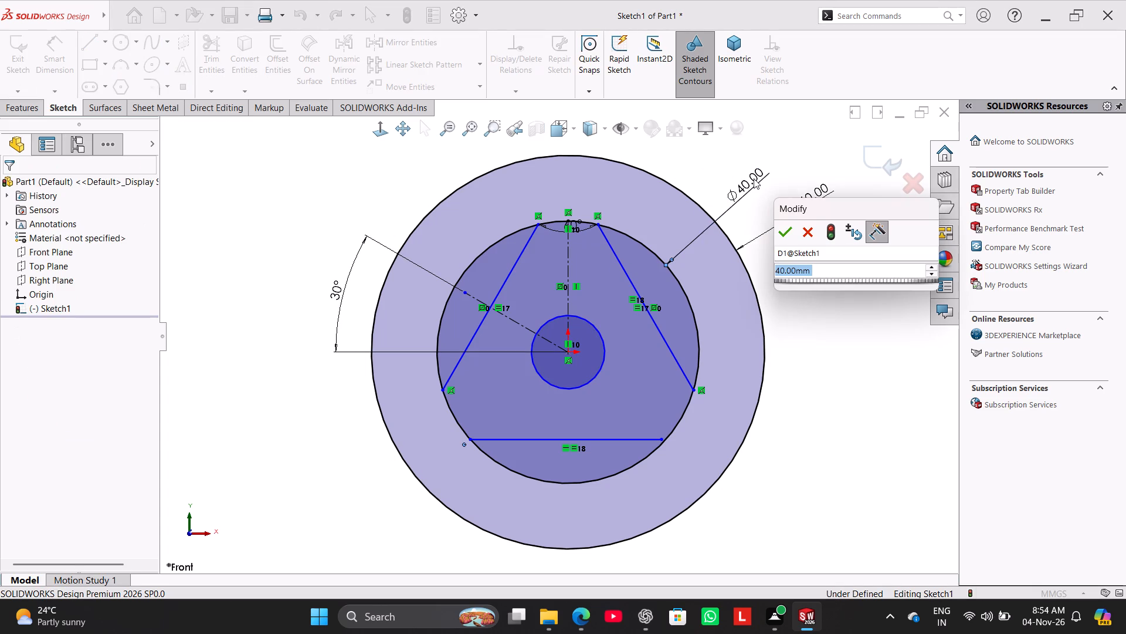
type("80")
key("Return")
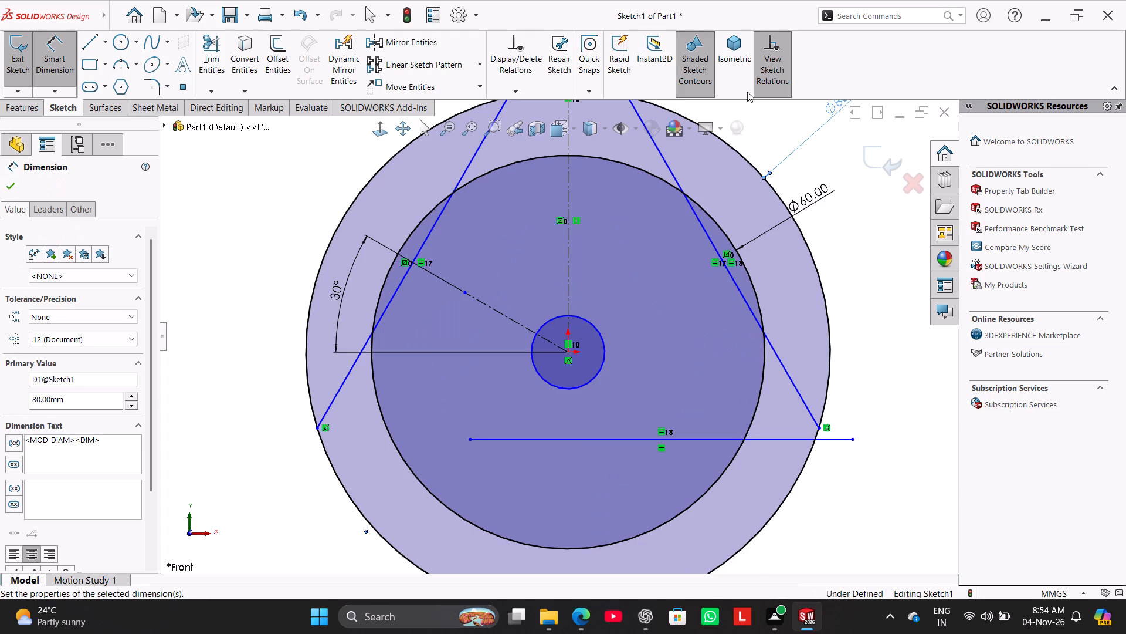
Move the 60 mm diameter dimension text outward, clear of the outer circle and beside that circle's diameter dimension.
scroll(776, 211, "up", 3)
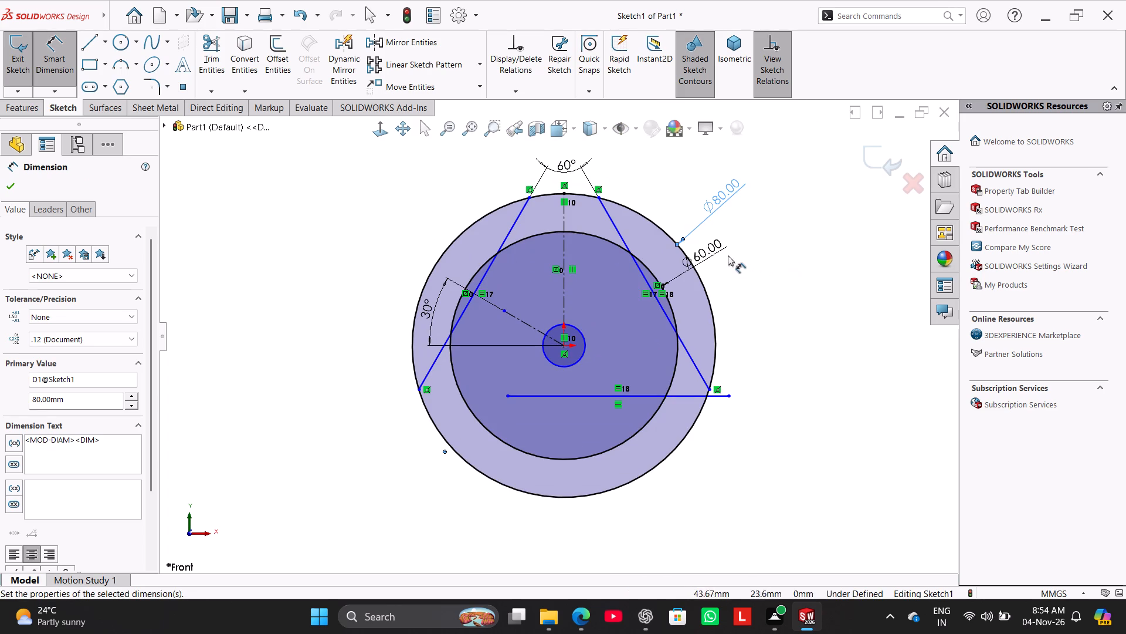
left_click_drag(718, 246, 759, 203)
left_click(763, 255)
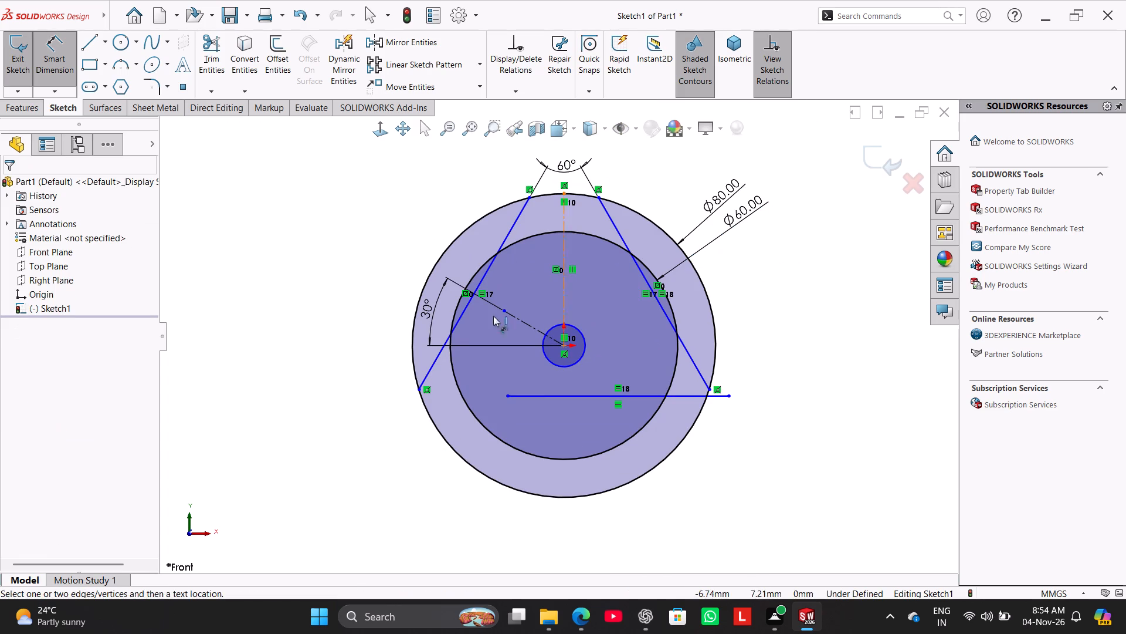
Dimension the smallest circle at the origin to a diameter of 62 mm.
left_click(580, 332)
left_click(764, 247)
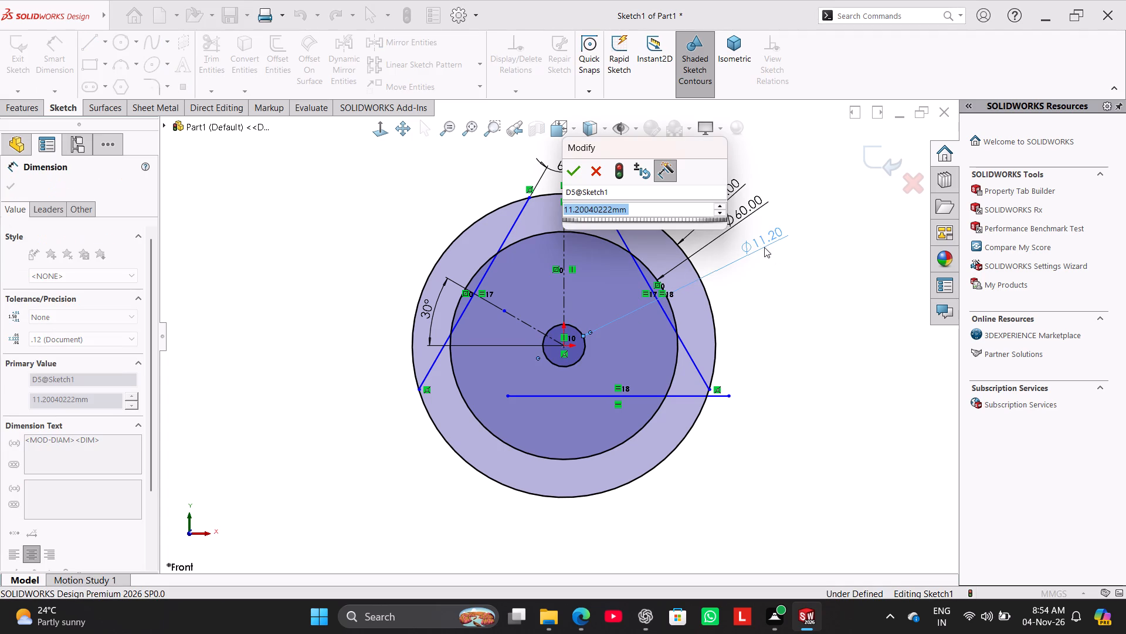
type("62")
key("Return")
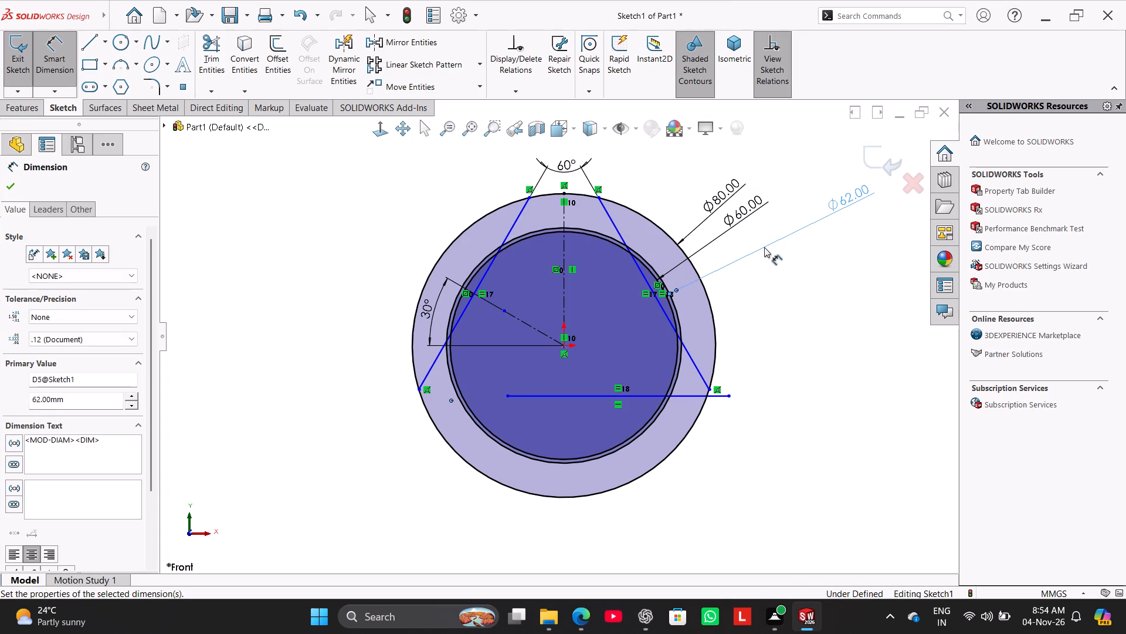
right_click(792, 294)
left_click(834, 330)
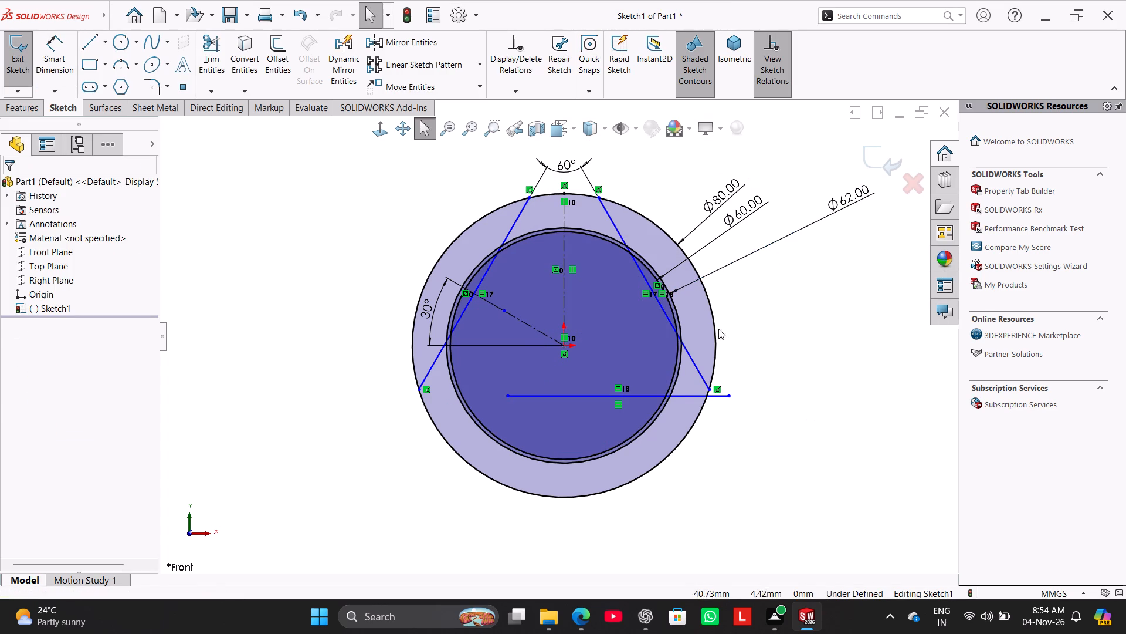
Convert the 62 mm and 60 mm circles to construction geometry.
right_click(675, 306)
left_click(707, 294)
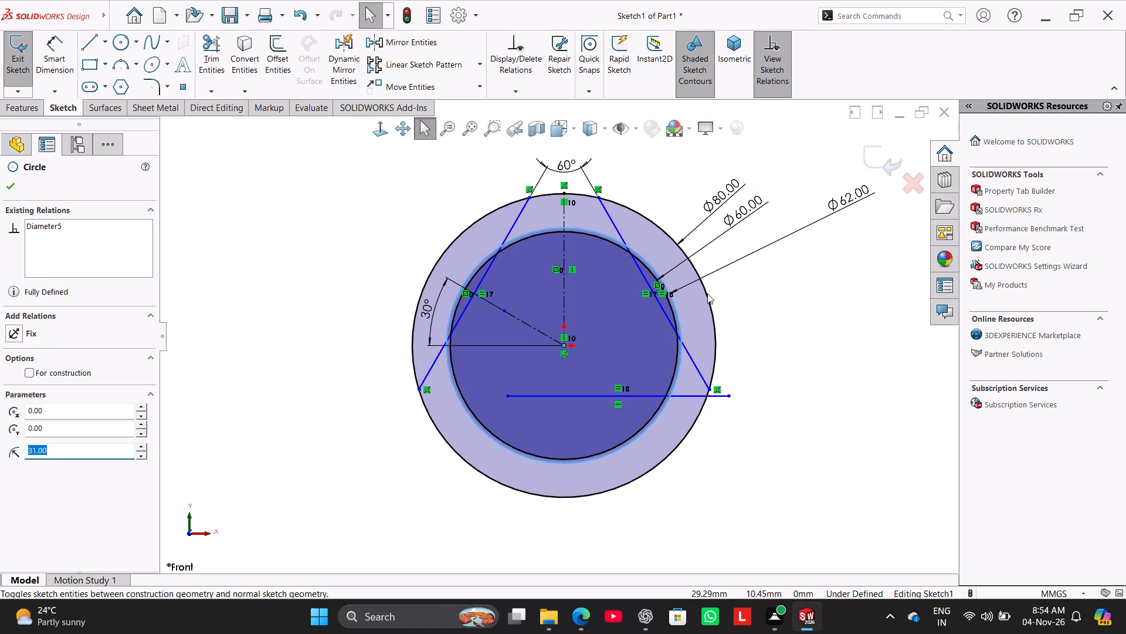
left_click(670, 308)
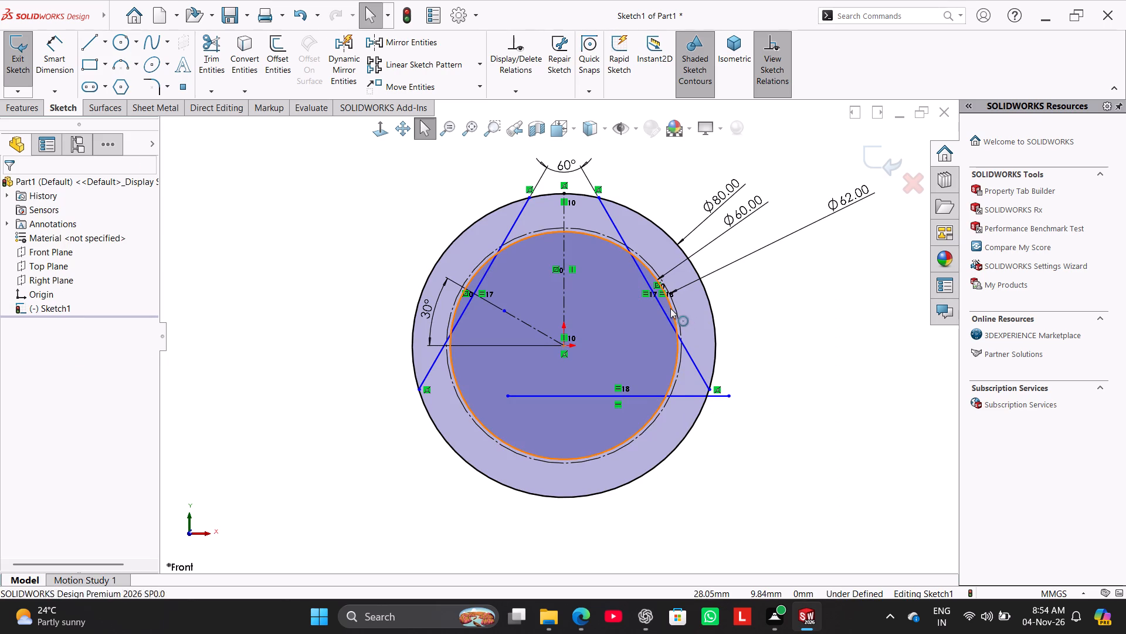
left_click(720, 277)
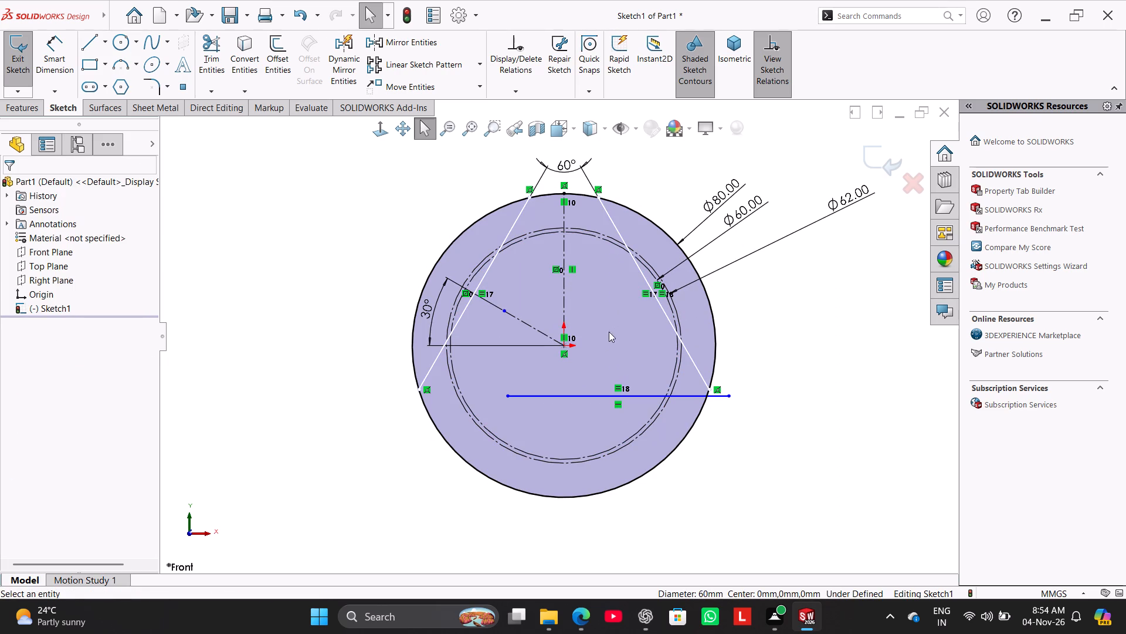
Move the horizontal chord down and attach both of its endpoints to the 80 mm circle.
left_click_drag(507, 395, 503, 415)
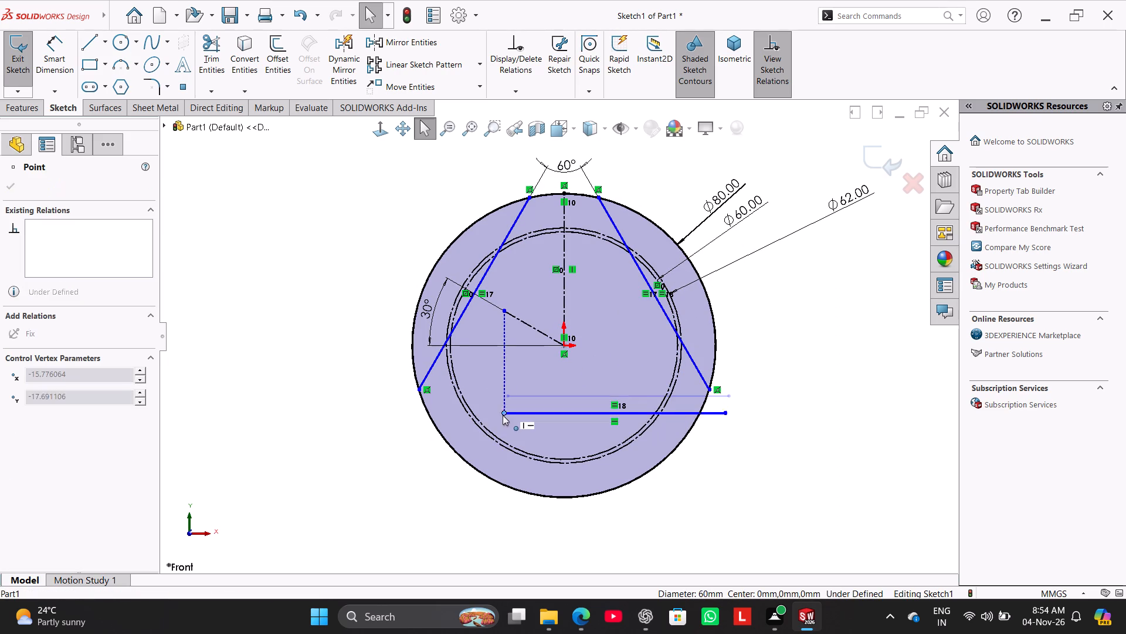
left_click_drag(503, 415, 452, 448)
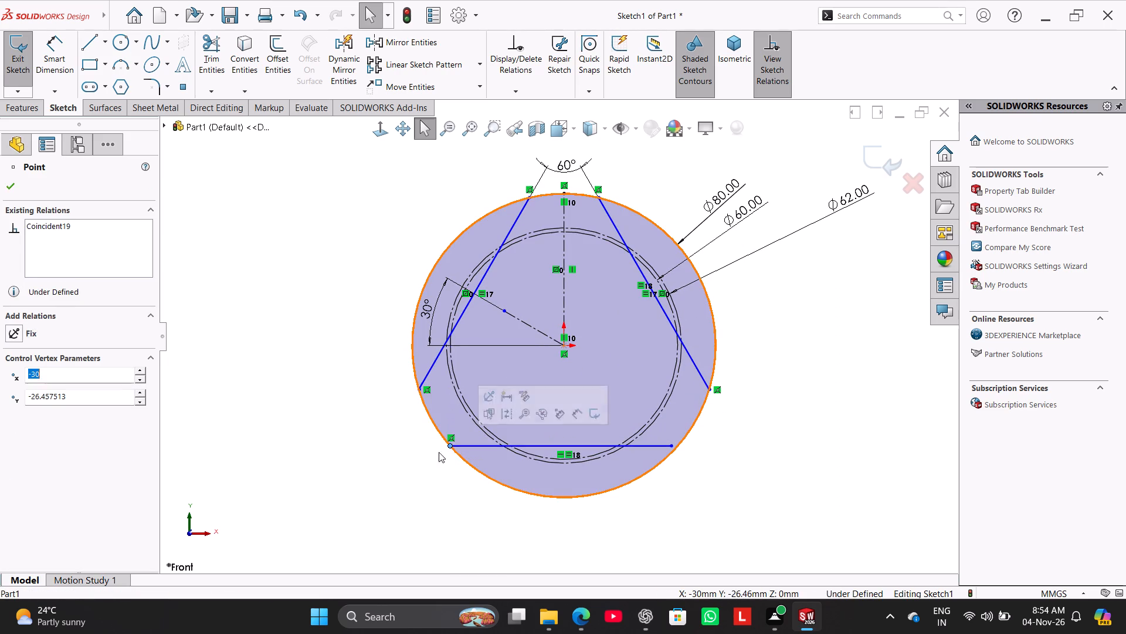
left_click(359, 460)
left_click_drag(670, 443, 681, 444)
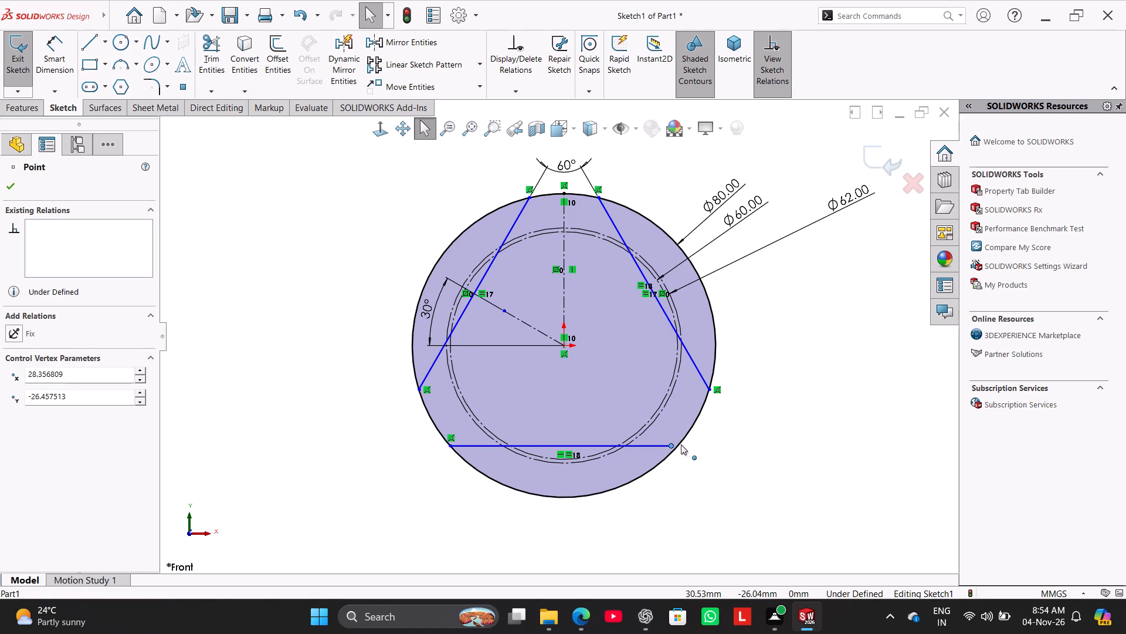
left_click_drag(681, 444, 674, 450)
left_click(751, 451)
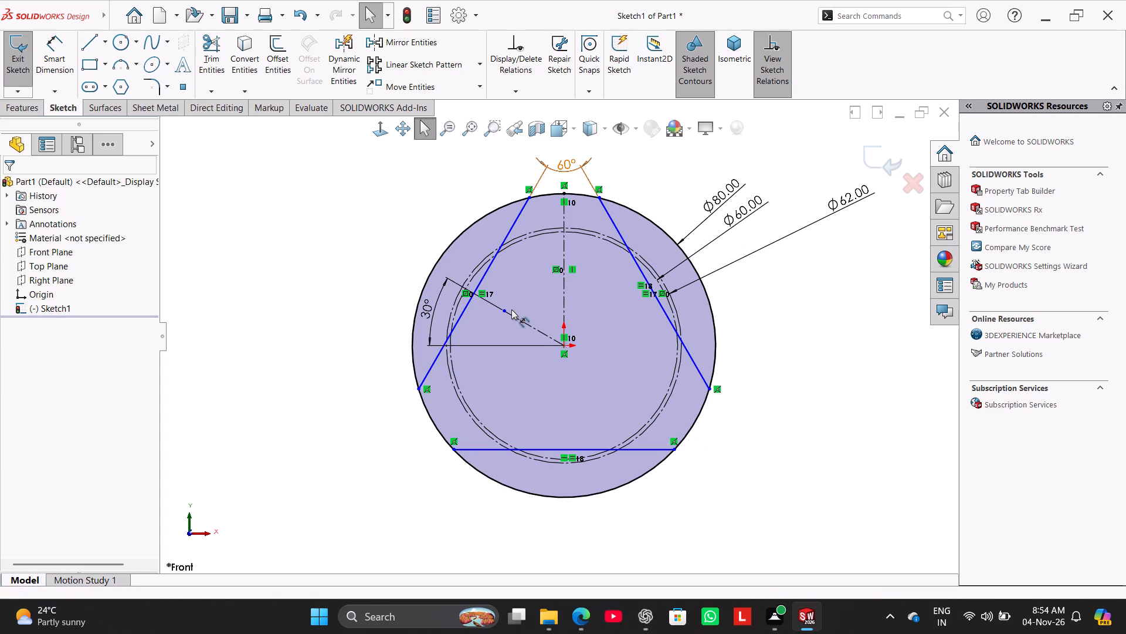
Lengthen the 30° centerline by moving its outer endpoint onto the 80 mm circle.
left_click_drag(501, 309, 466, 302)
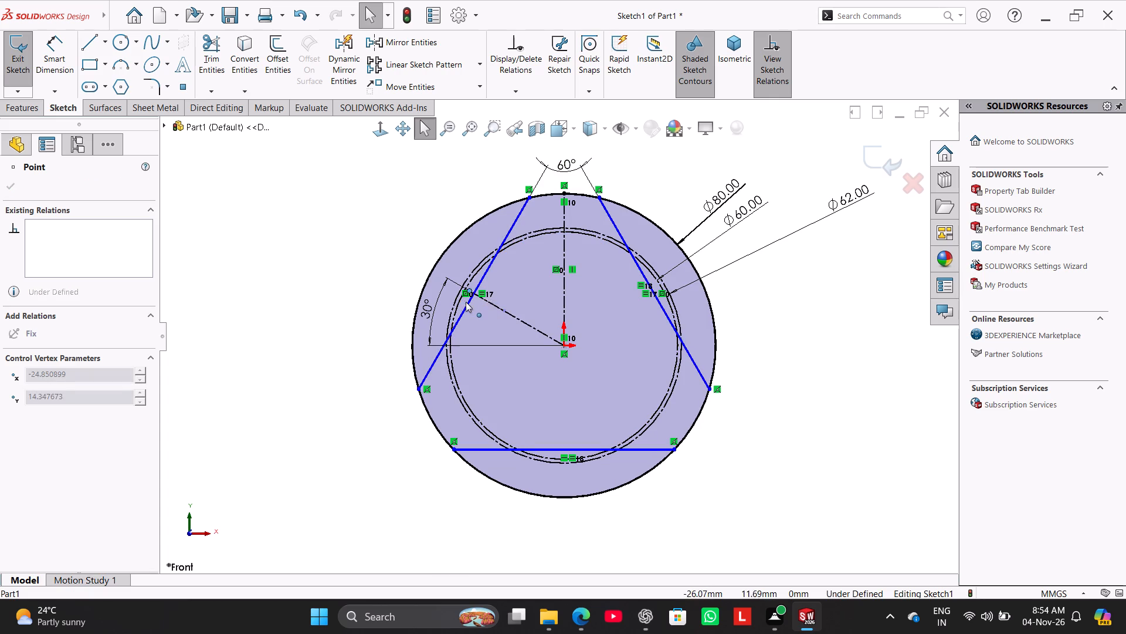
left_click_drag(466, 302, 429, 281)
left_click(258, 311)
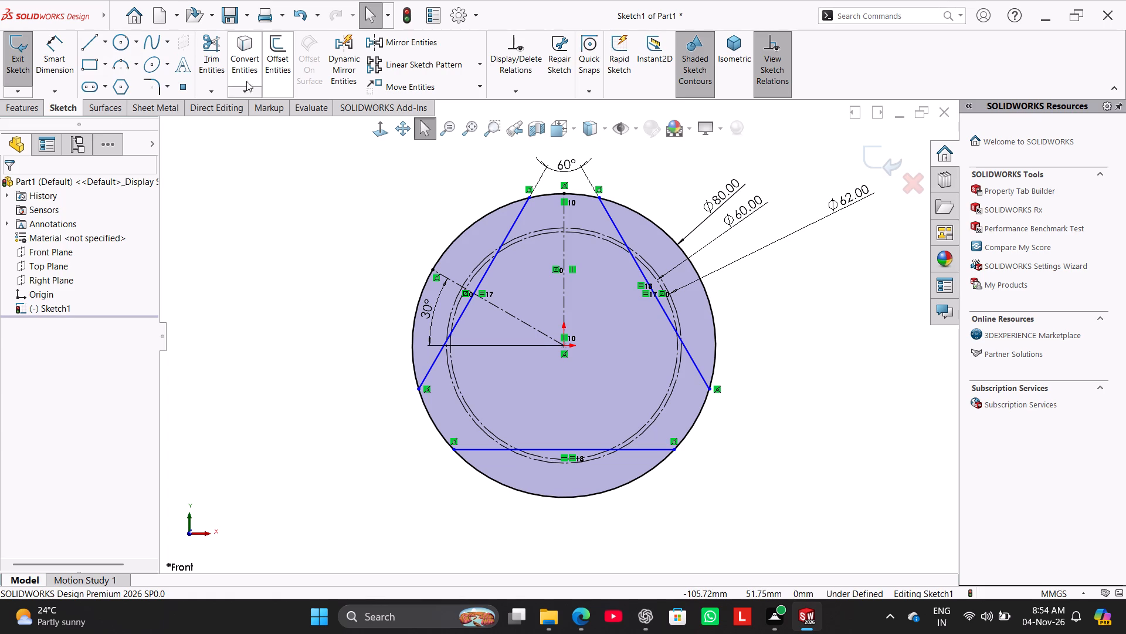
Extend the 30° centerline through the origin to the opposite side of the 80 mm circle.
left_click(212, 88)
left_click(239, 117)
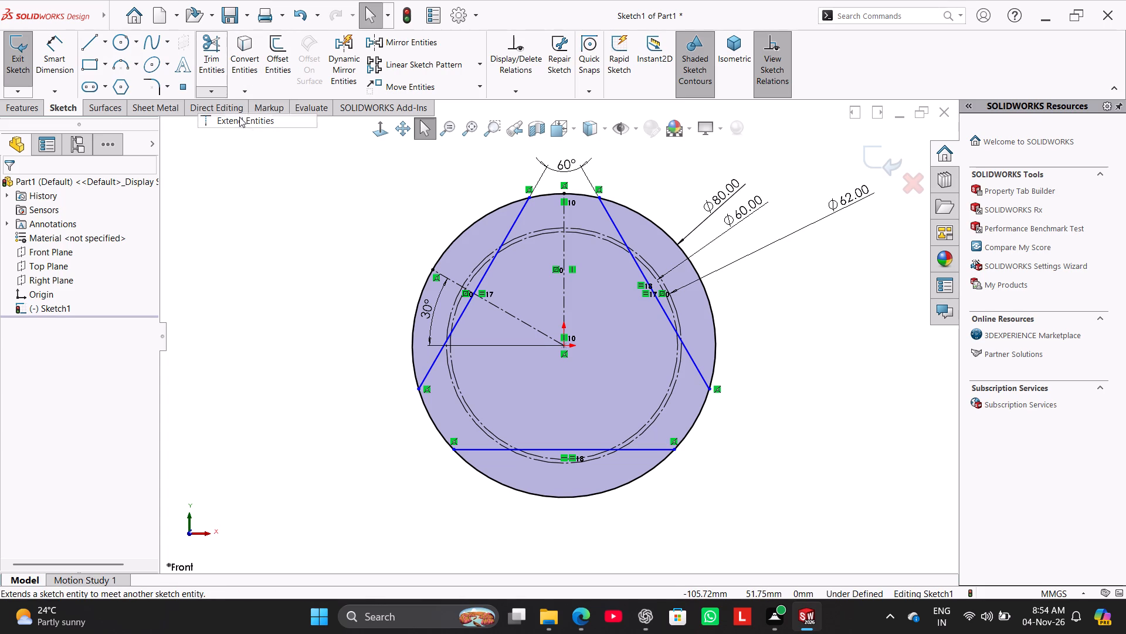
left_click(535, 327)
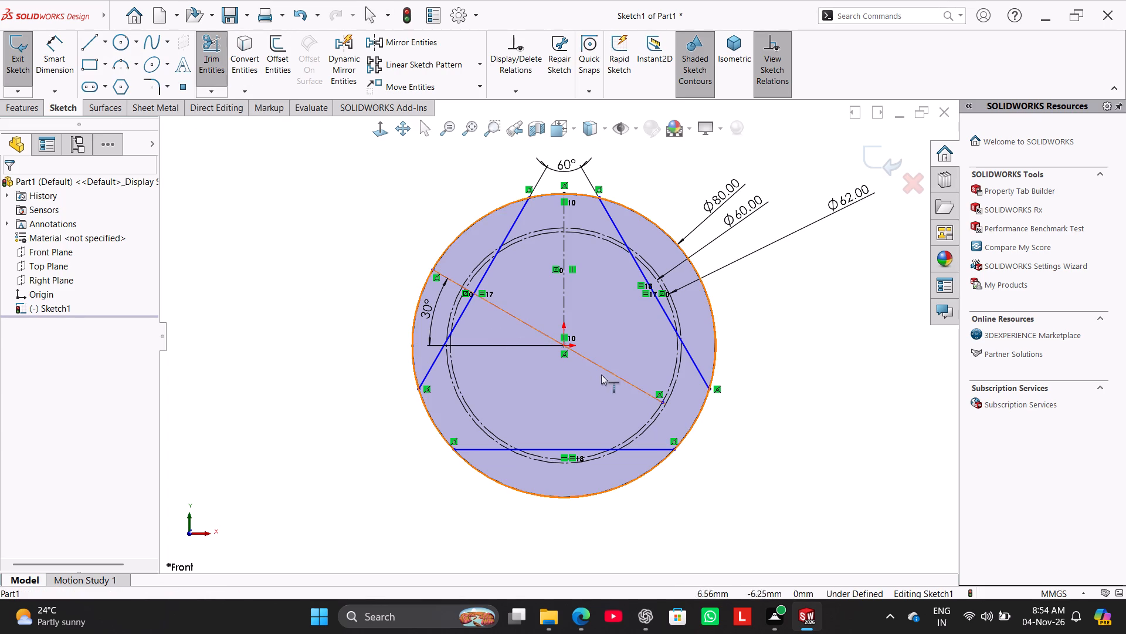
left_click(633, 380)
left_click(646, 390)
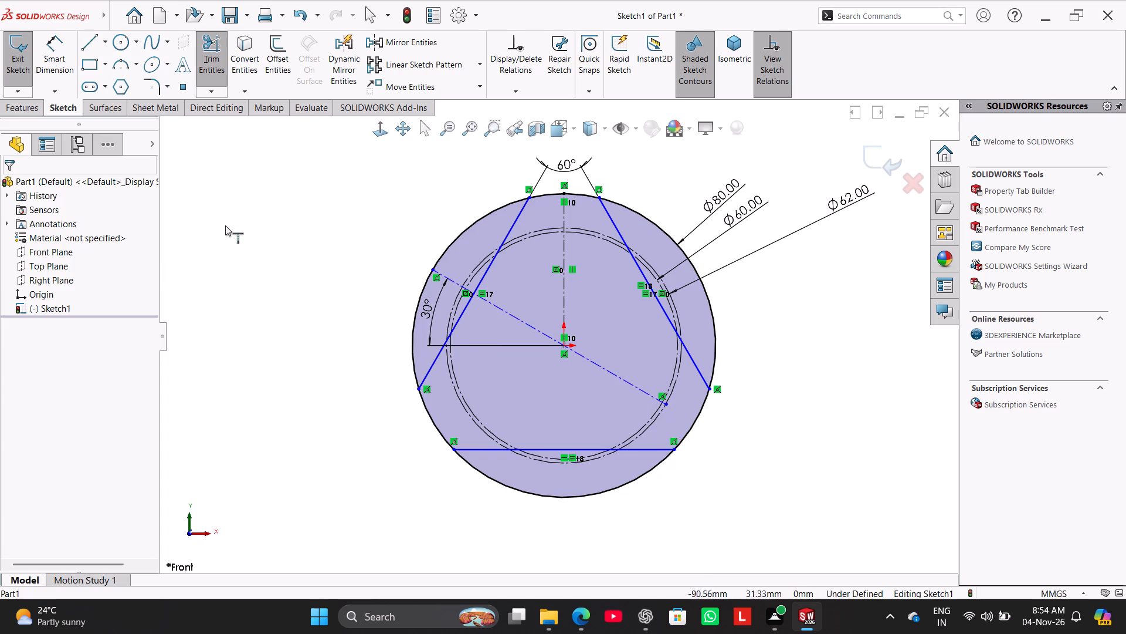
left_click(664, 403)
right_click(300, 263)
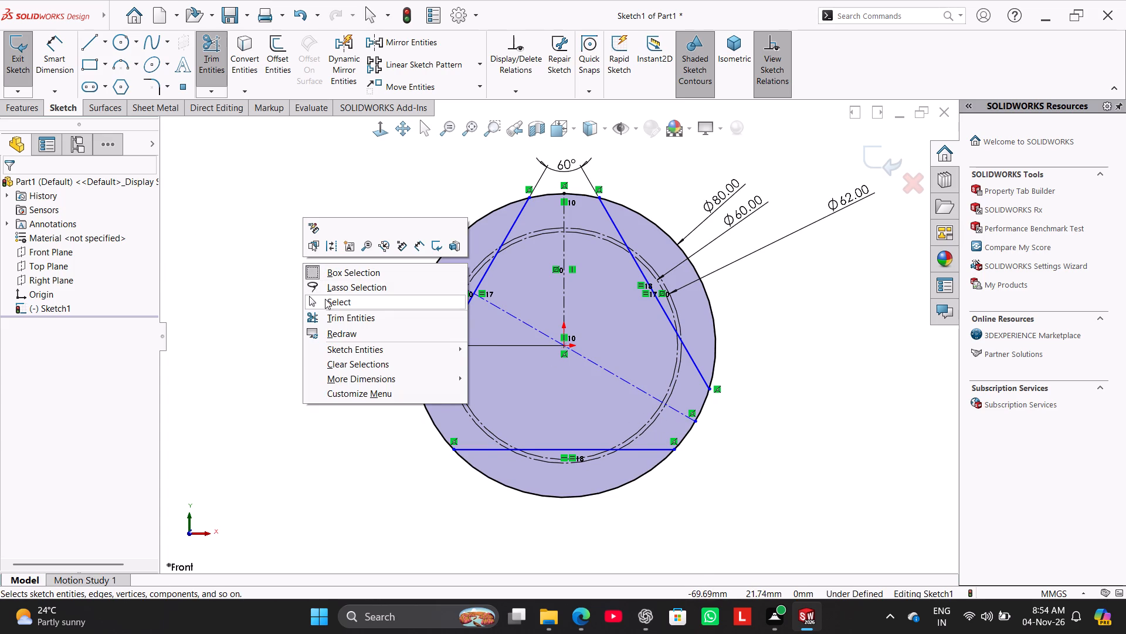
left_click(325, 299)
Test whether the extended 30° centerline moves off the origin, and add a Coincident relation between it and the origin.
left_click_drag(530, 325, 540, 305)
left_click(331, 262)
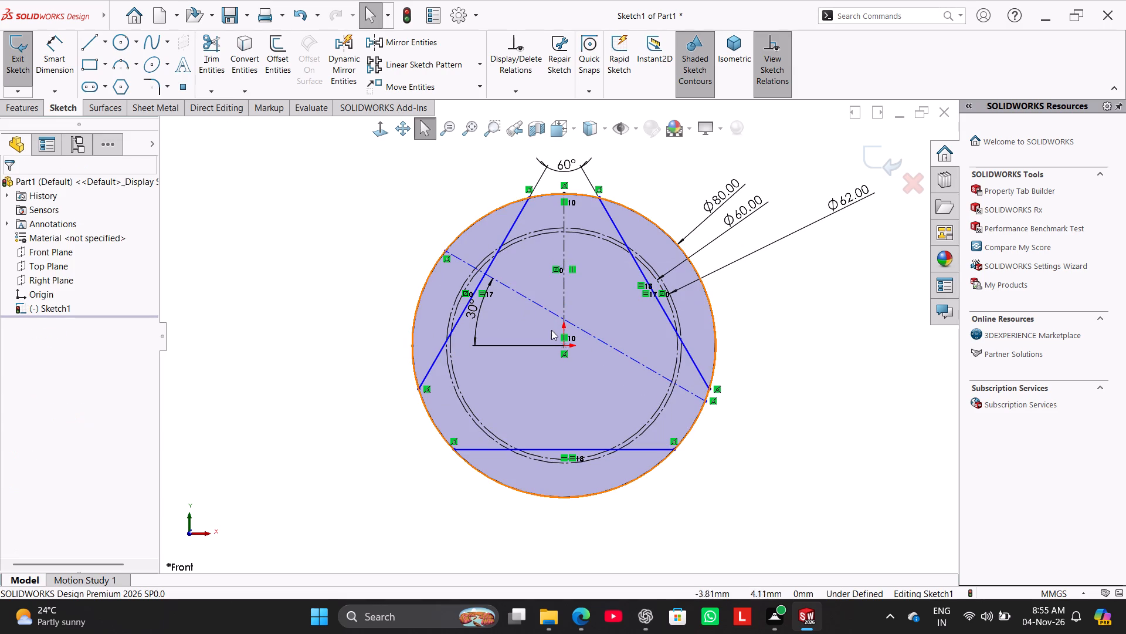
left_click(610, 345)
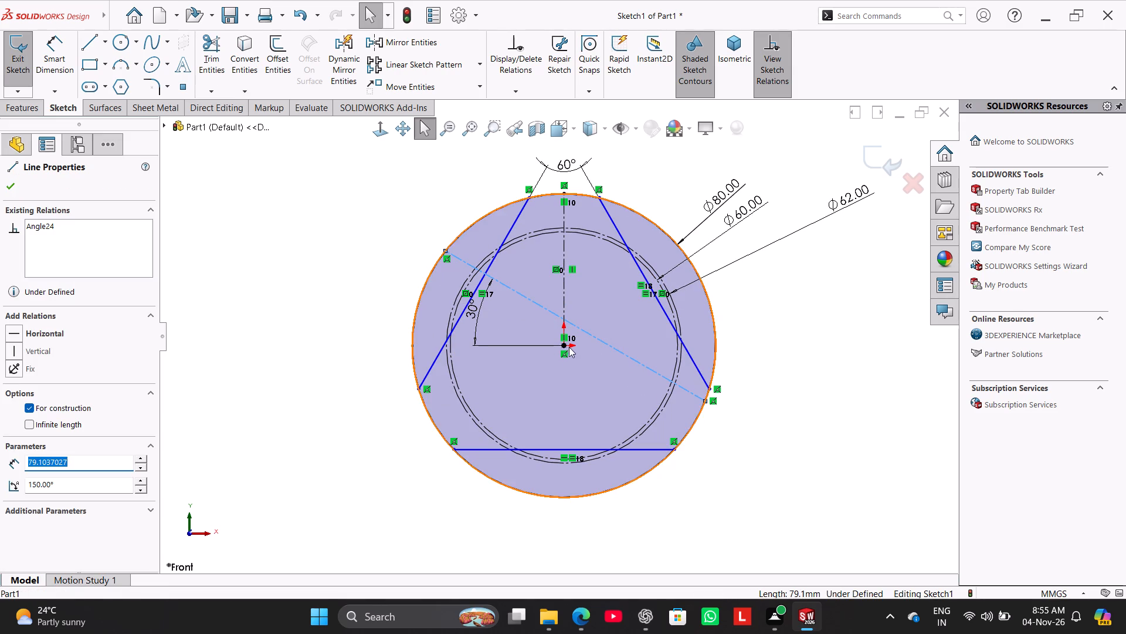
left_click(564, 345, "ctrl")
left_click(40, 412)
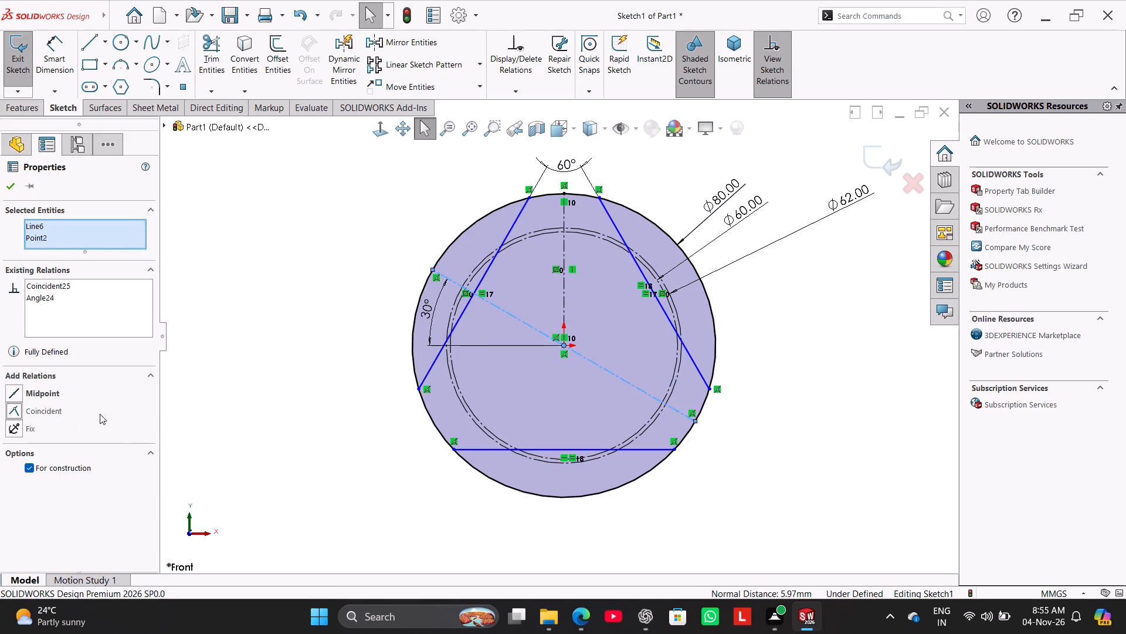
left_click(761, 377)
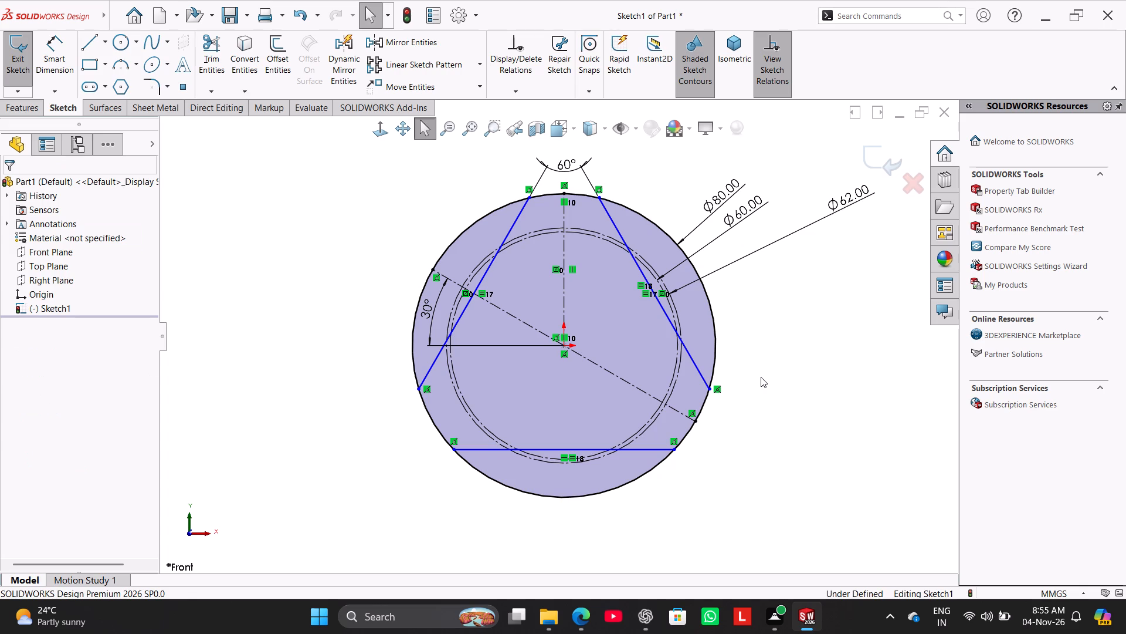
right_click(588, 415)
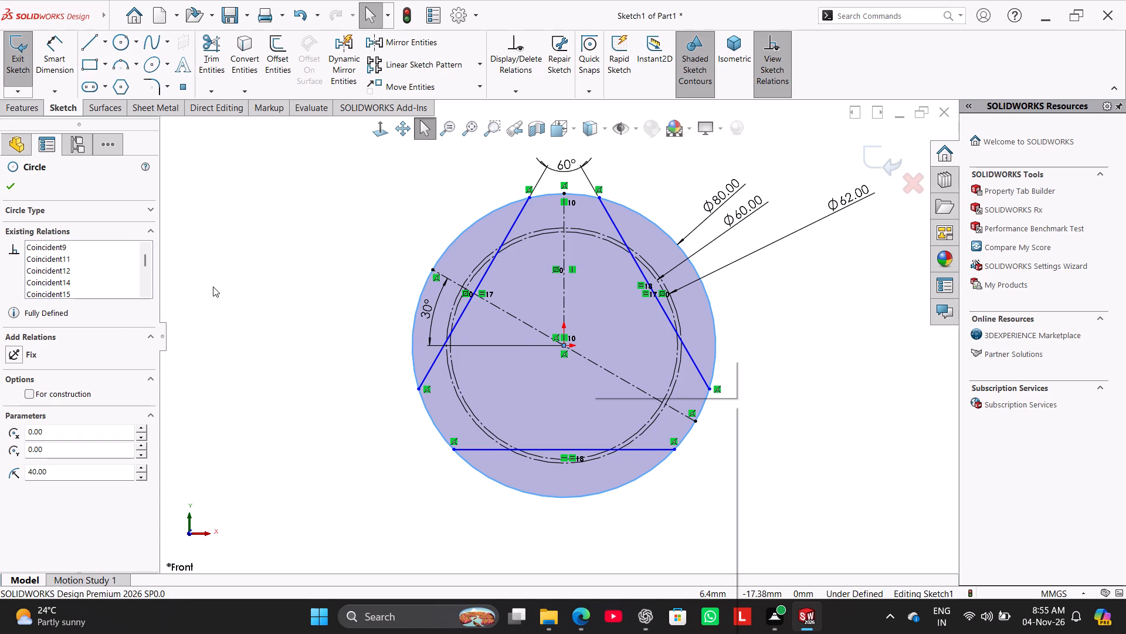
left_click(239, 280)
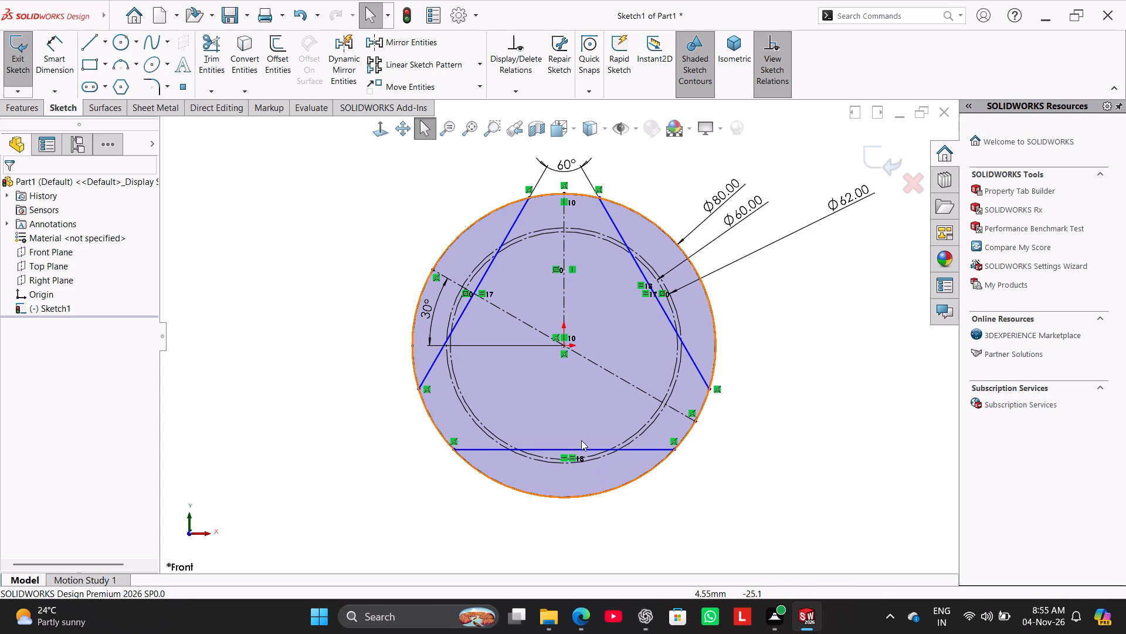
Move the horizontal chord down along the 80 mm circle, shortening it to about 42 mm.
left_click_drag(581, 448, 582, 475)
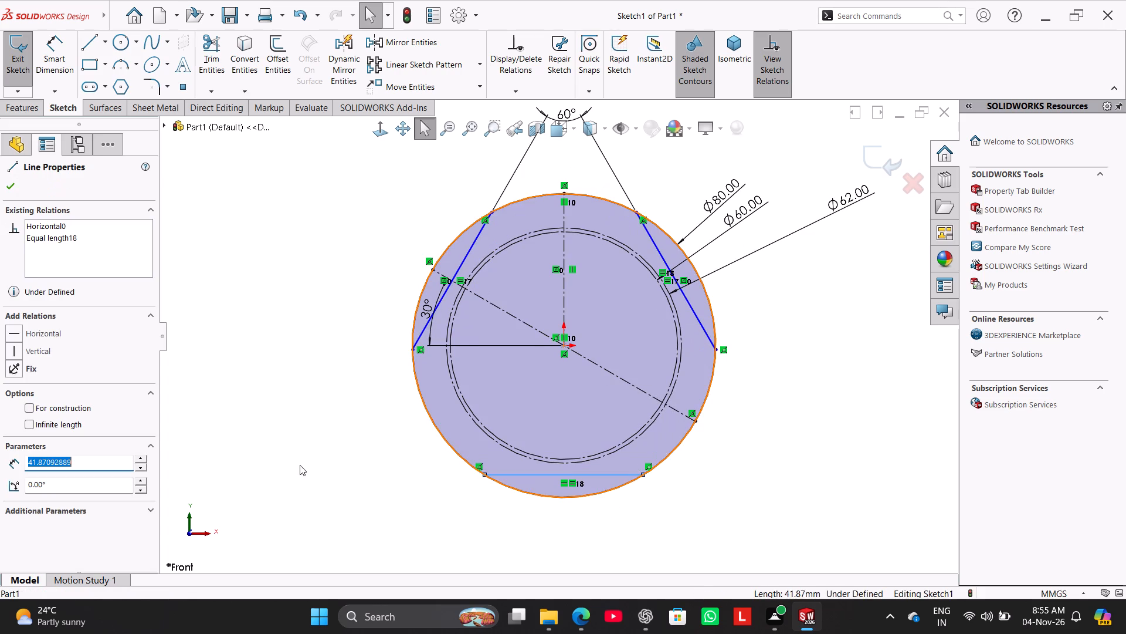
left_click(339, 510)
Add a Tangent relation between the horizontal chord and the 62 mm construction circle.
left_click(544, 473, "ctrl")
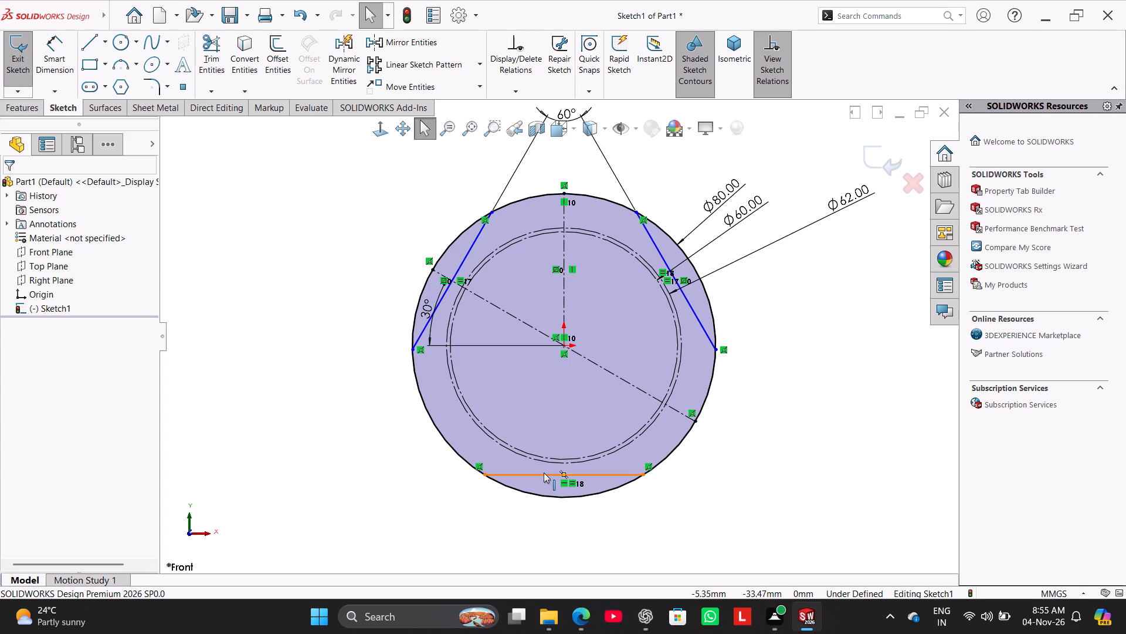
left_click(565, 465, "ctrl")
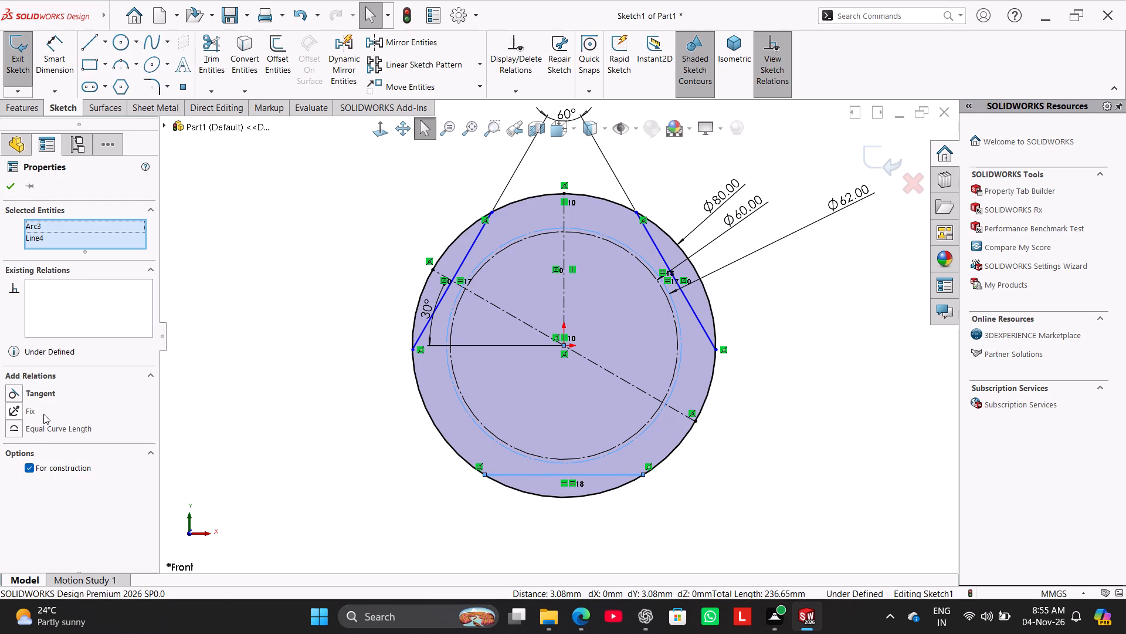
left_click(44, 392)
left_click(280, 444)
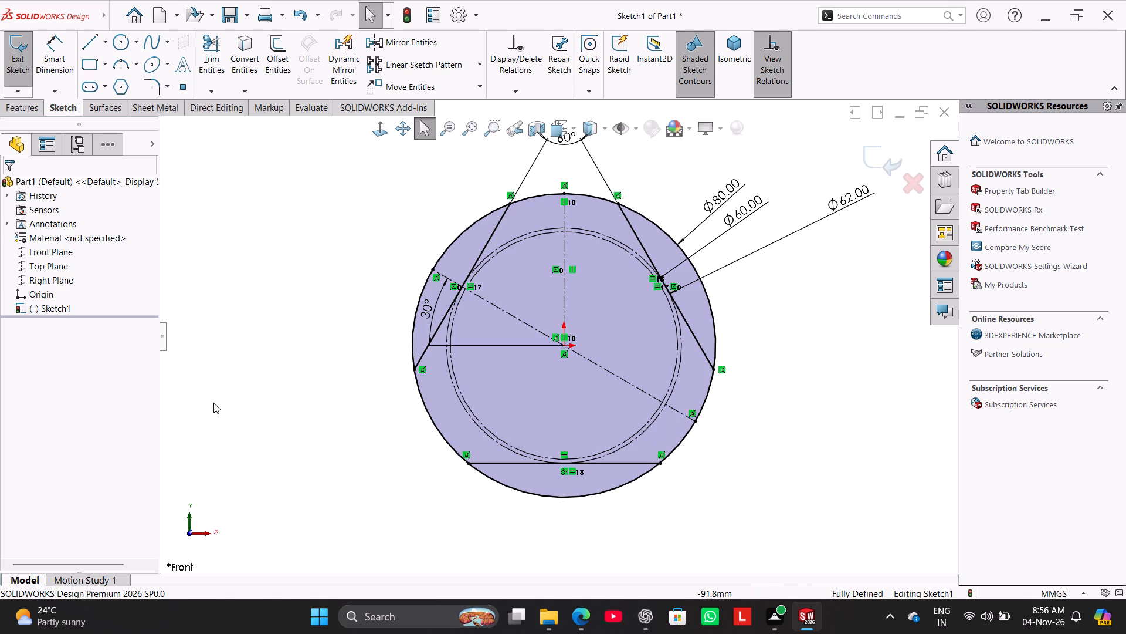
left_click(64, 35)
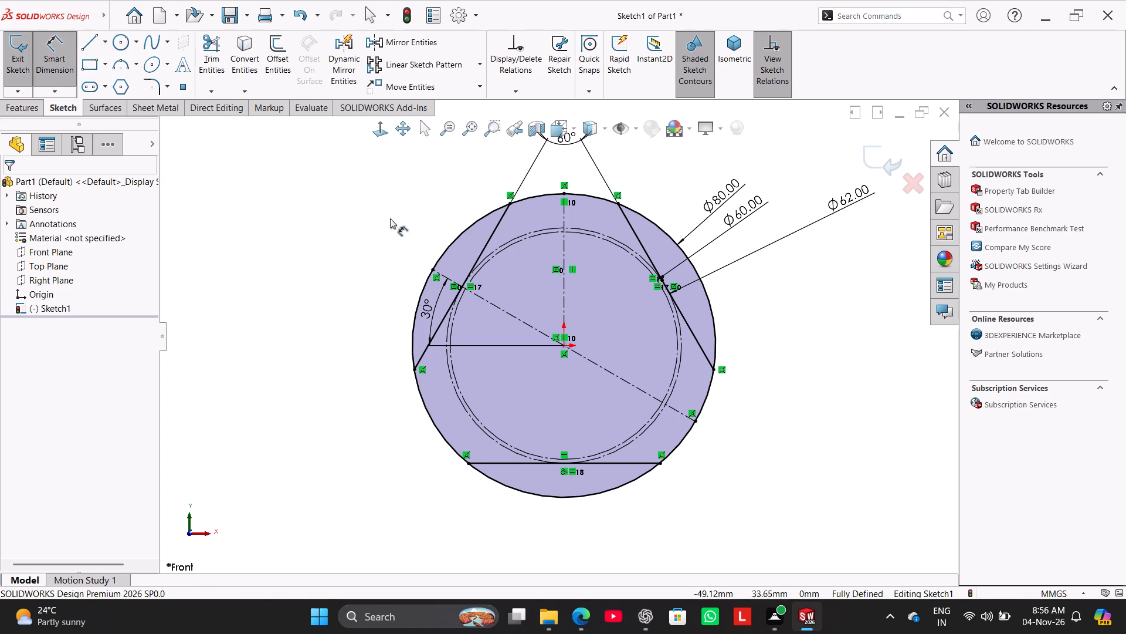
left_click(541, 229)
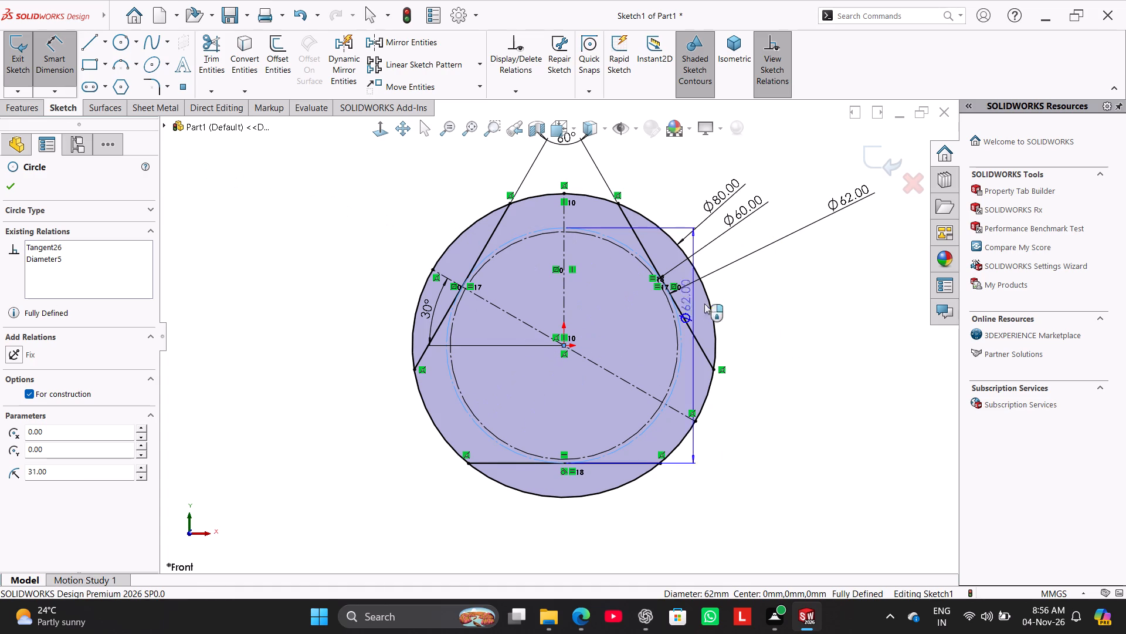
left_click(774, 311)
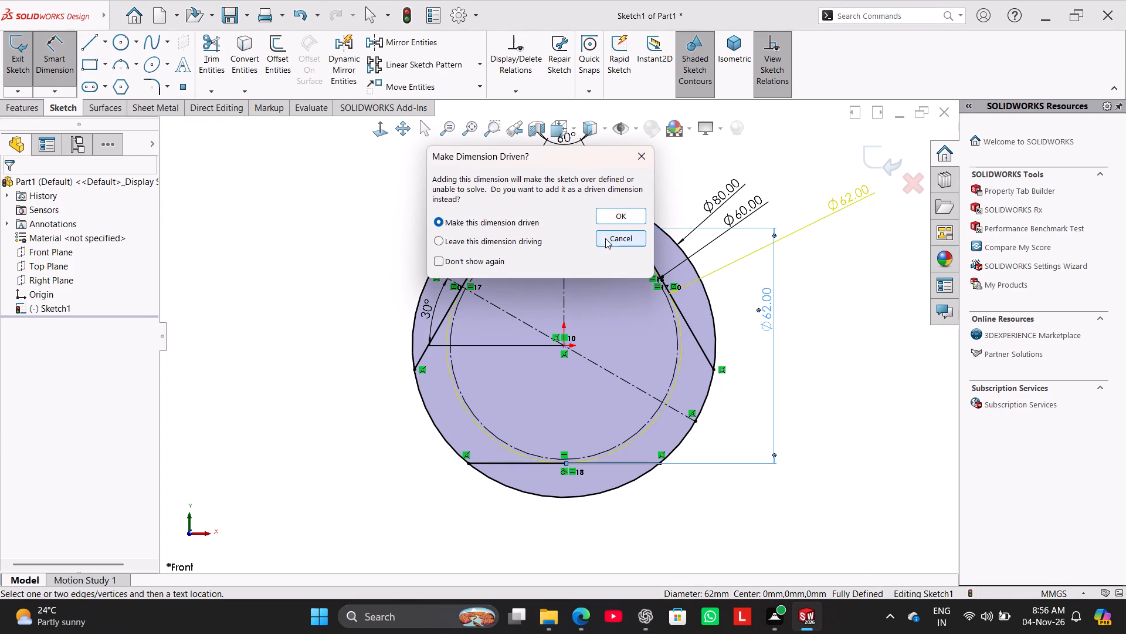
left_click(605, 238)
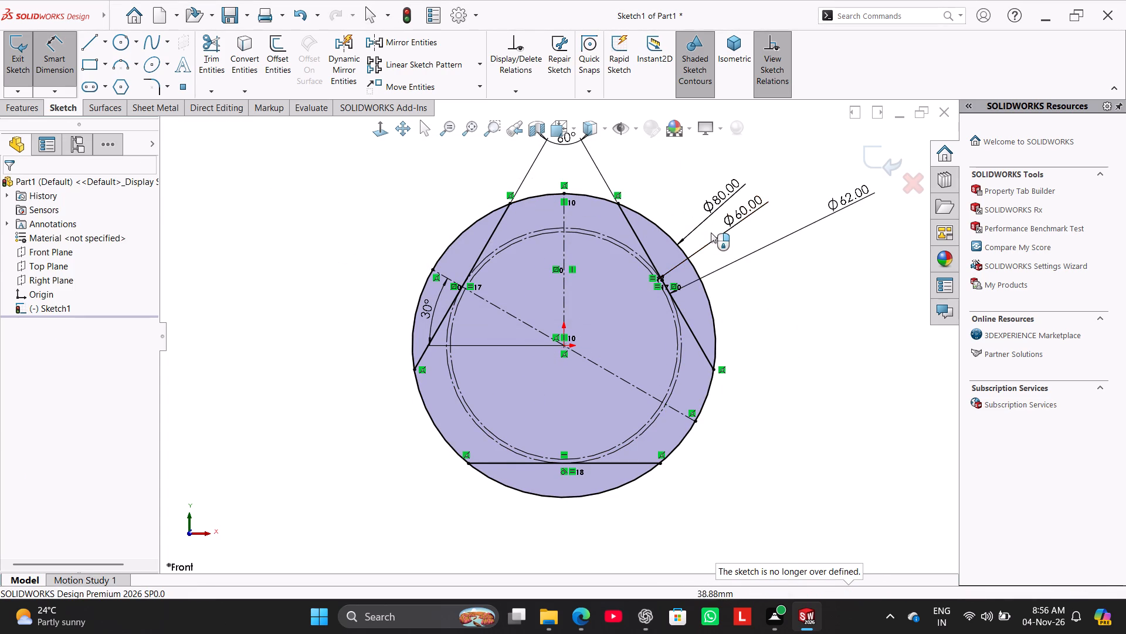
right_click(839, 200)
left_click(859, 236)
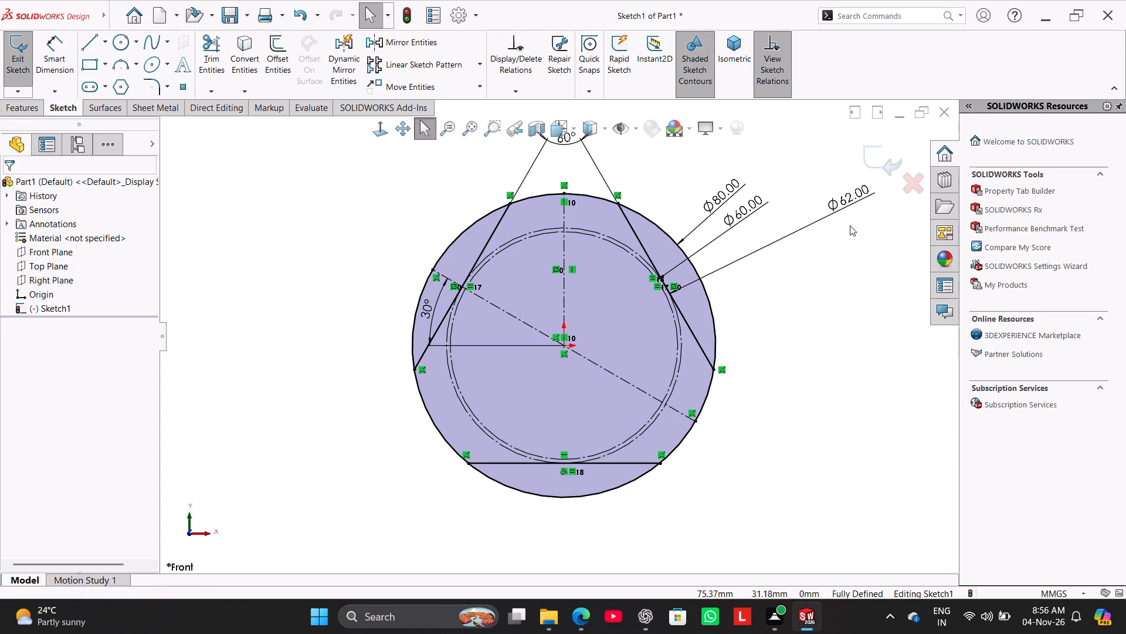
Delete the 62 mm and 60 mm diameter dimensions from the two construction circles.
right_click(843, 200)
left_click_drag(892, 359, 886, 353)
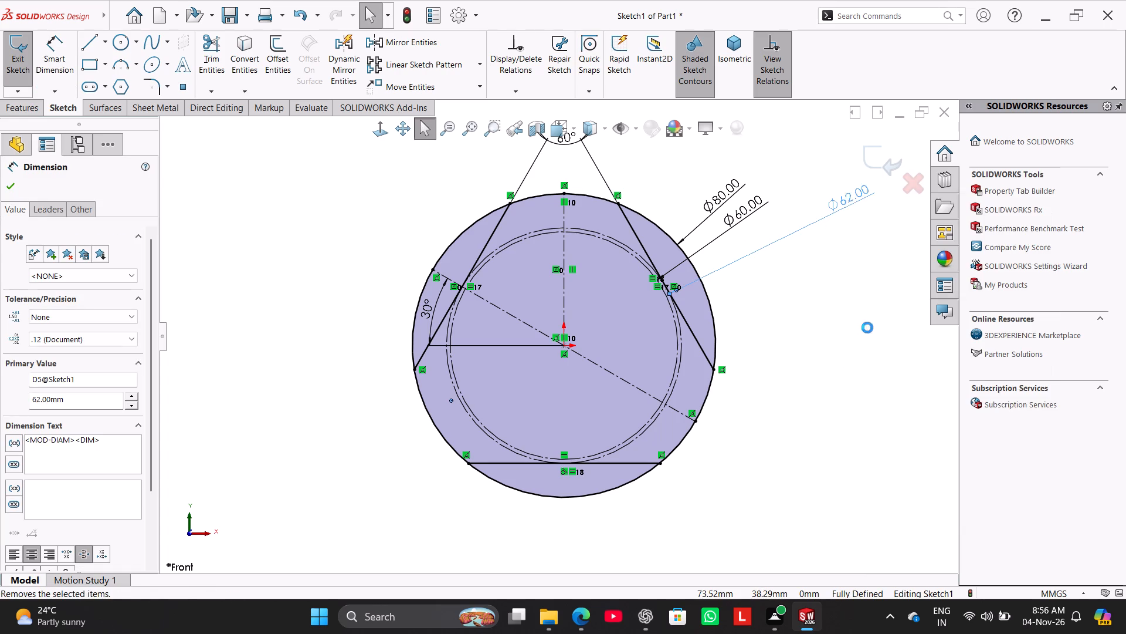
right_click(762, 204)
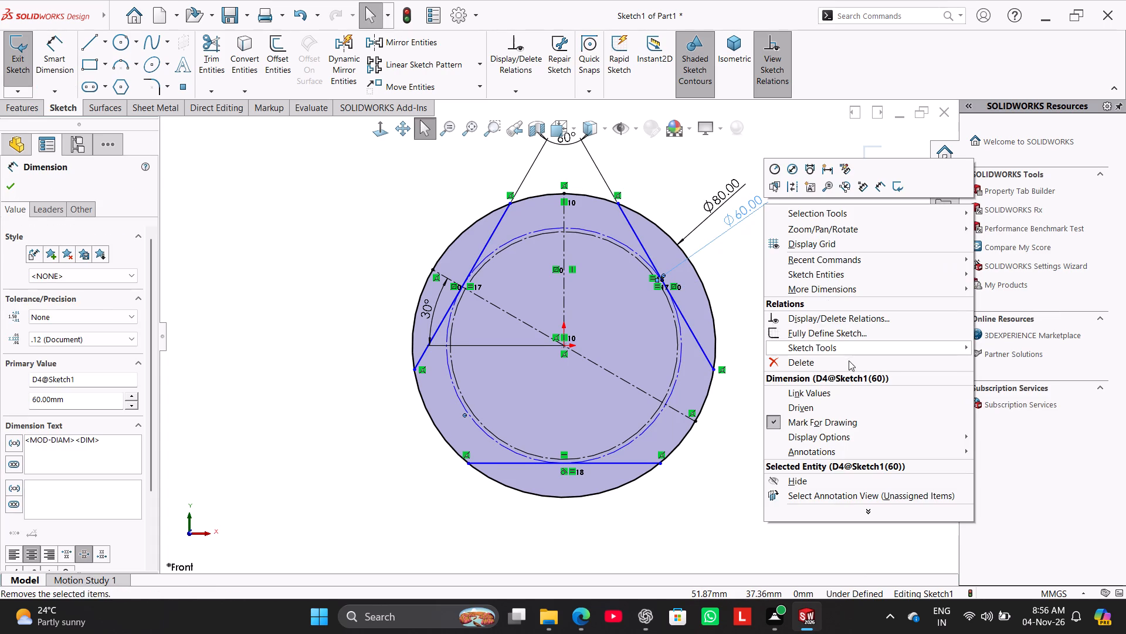
left_click(849, 361)
Redimension the outer construction circle at 62 mm and the inner one at 60 mm, with vertical linear-style diameter dimensions outside the 80 mm circle.
left_click(54, 63)
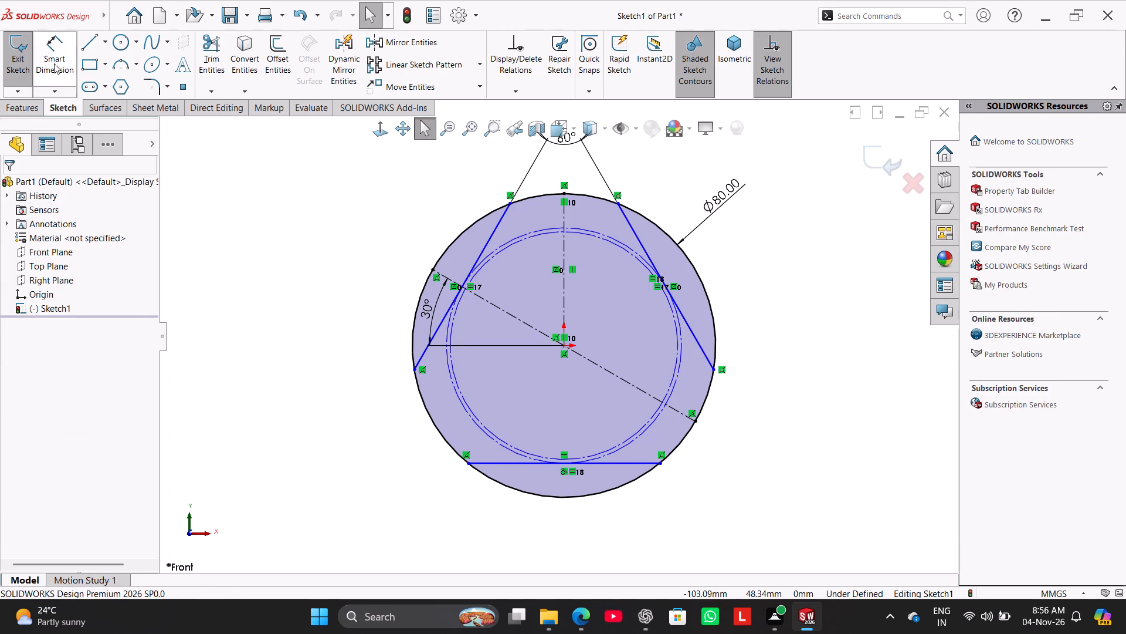
left_click(541, 230)
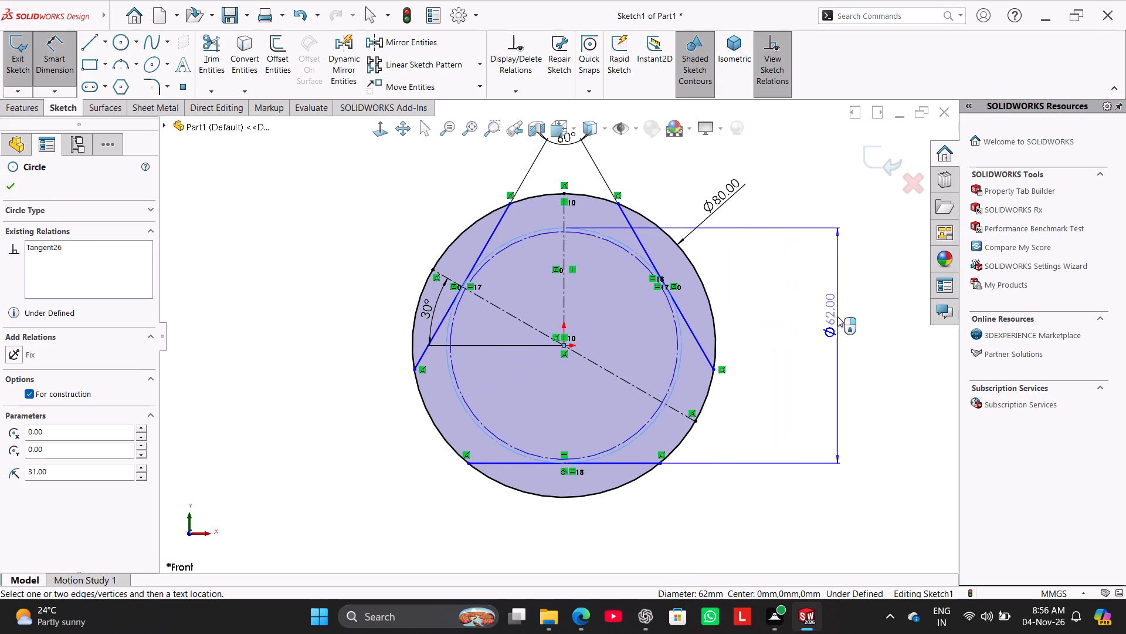
left_click(837, 316)
left_click(659, 230)
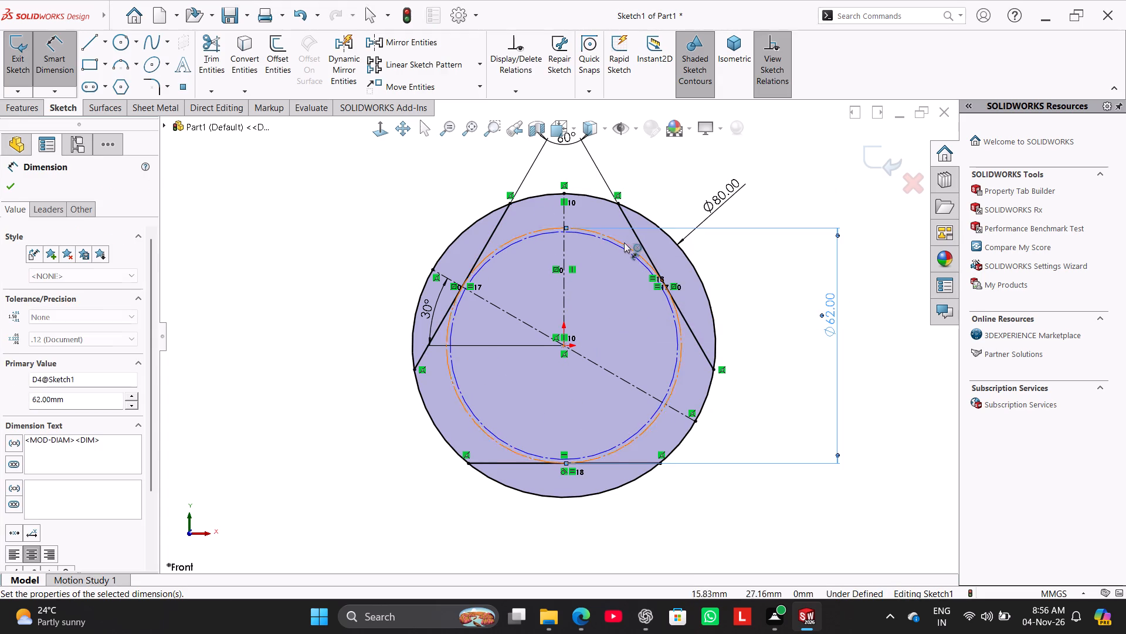
left_click(618, 243)
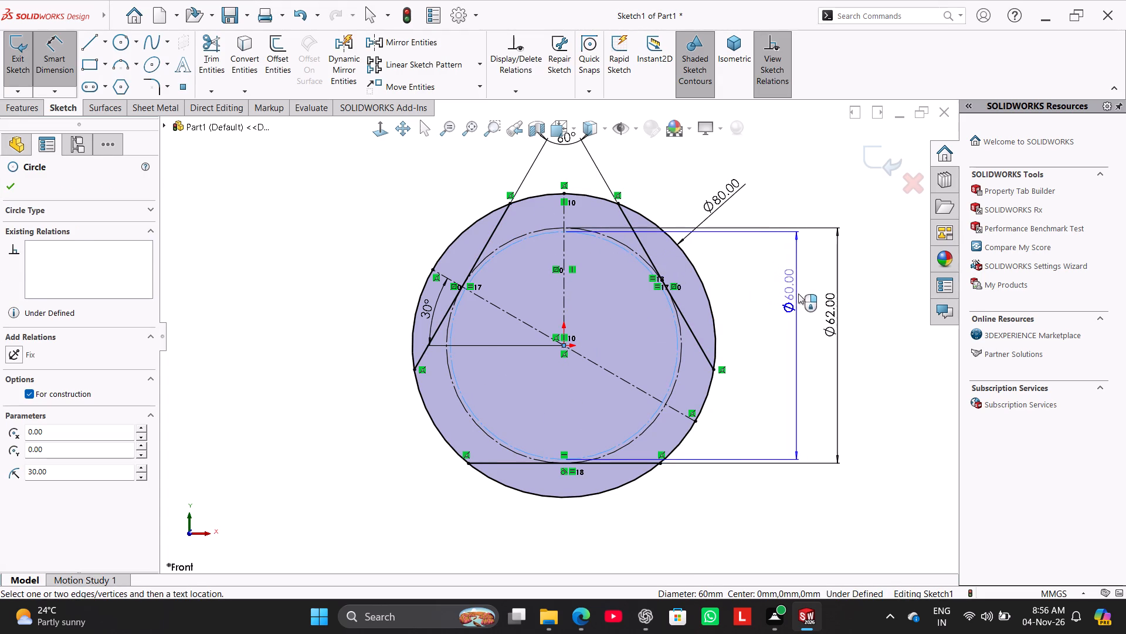
left_click(804, 300)
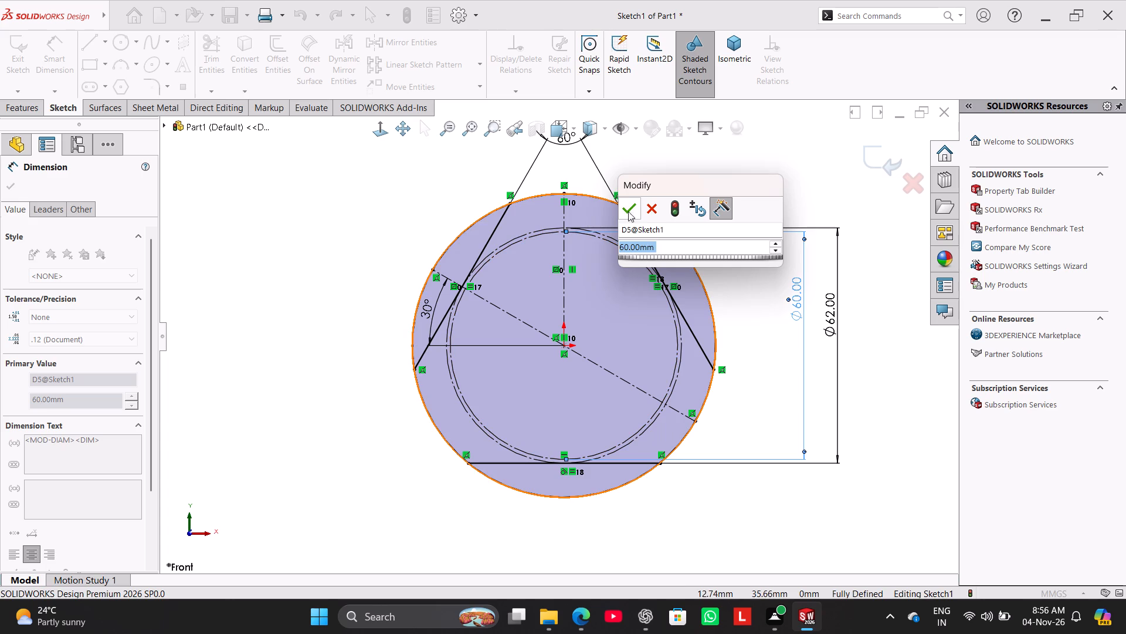
left_click(634, 214)
right_click(734, 160)
left_click(781, 197)
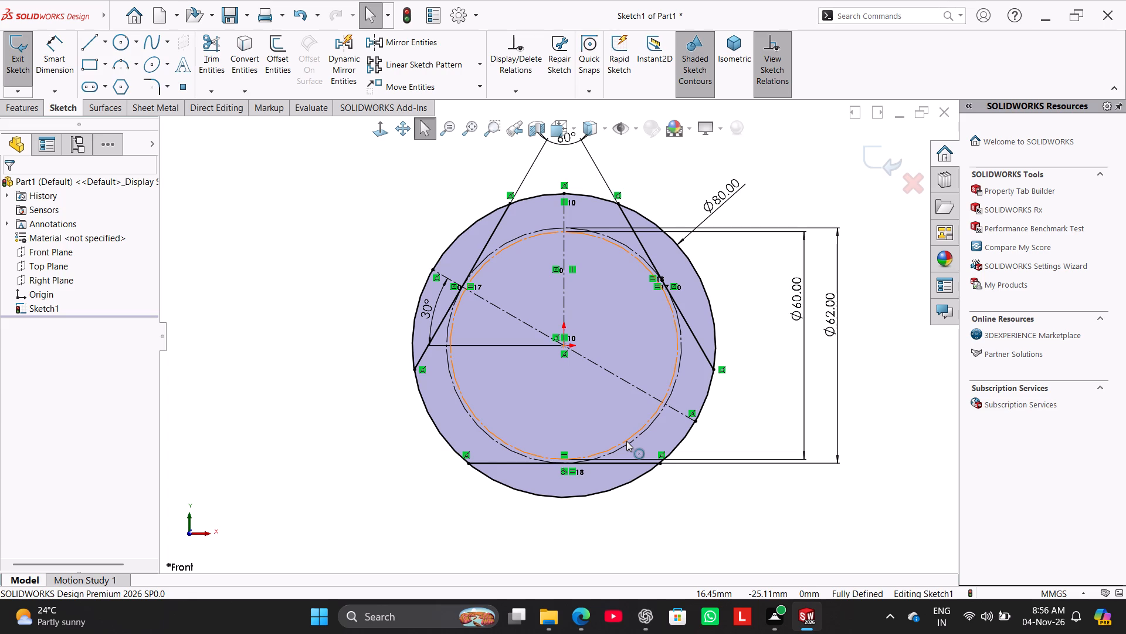
Examine how the horizontal chord meets the two construction circles and the 80 mm circle at its ends.
scroll(626, 474, "up", 2)
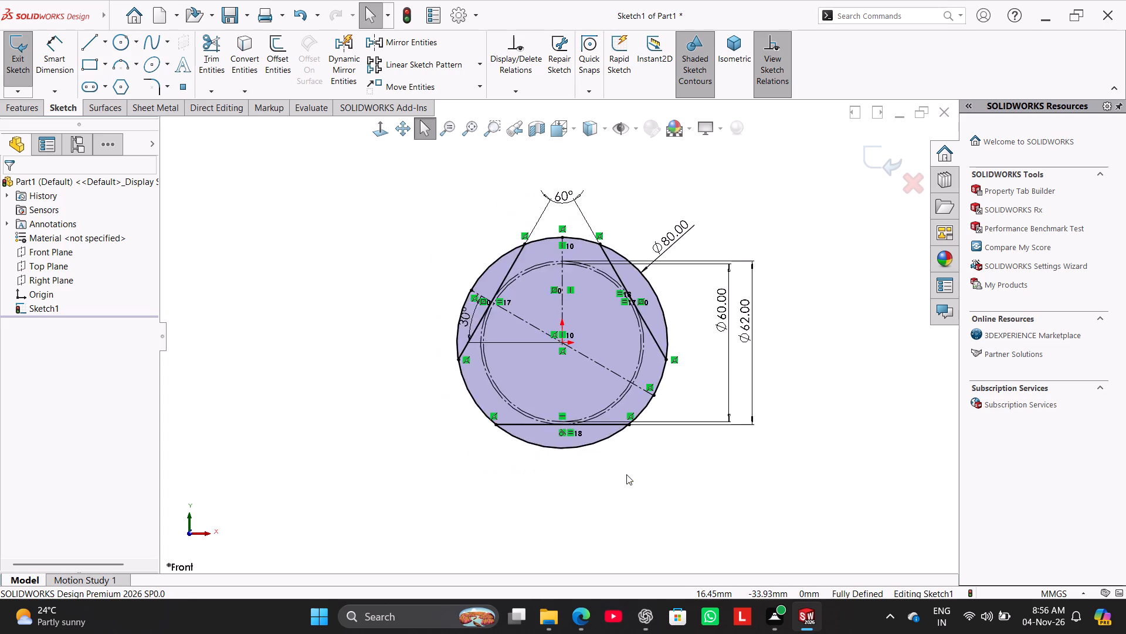
scroll(626, 470, "down", 4)
scroll(535, 300, "down", 4)
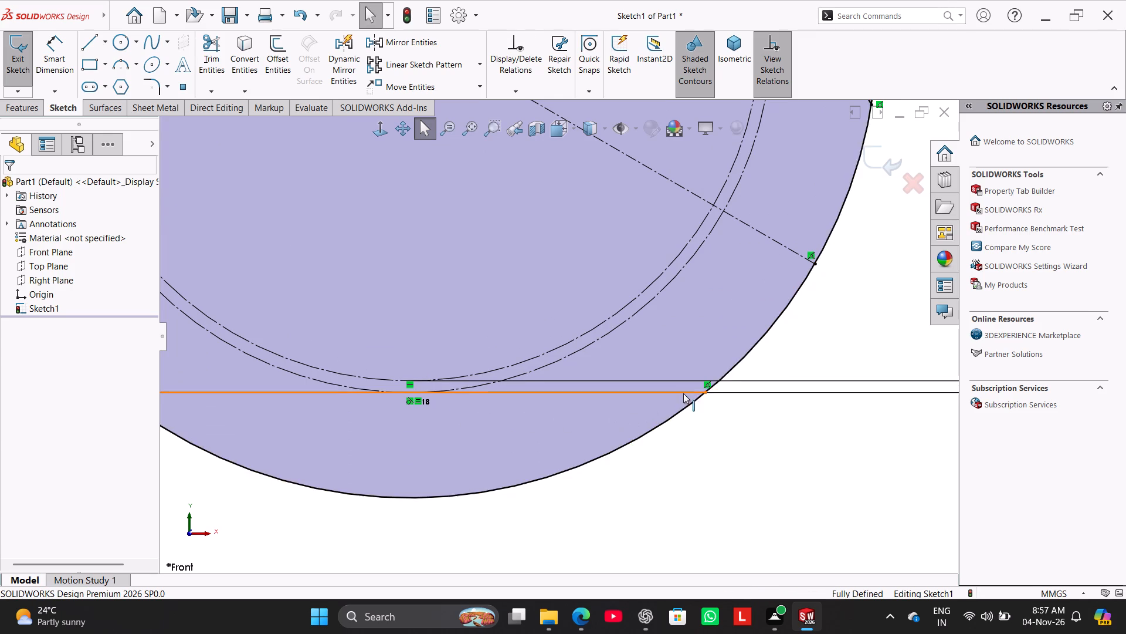
scroll(683, 391, "up", 3)
scroll(610, 355, "down", 13)
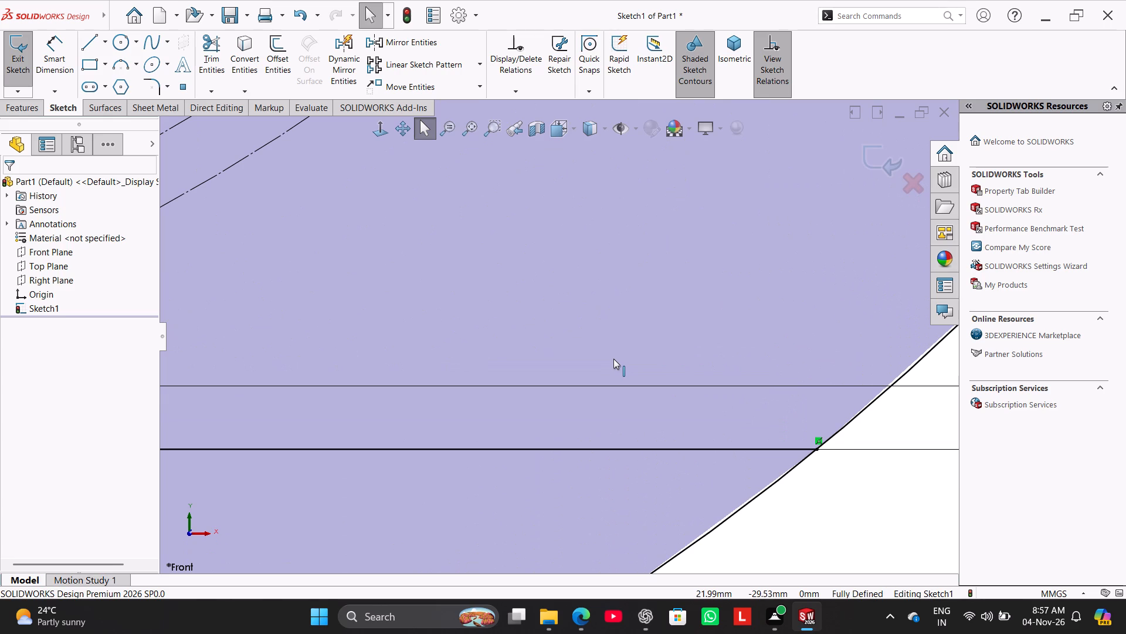
scroll(612, 373, "up", 7)
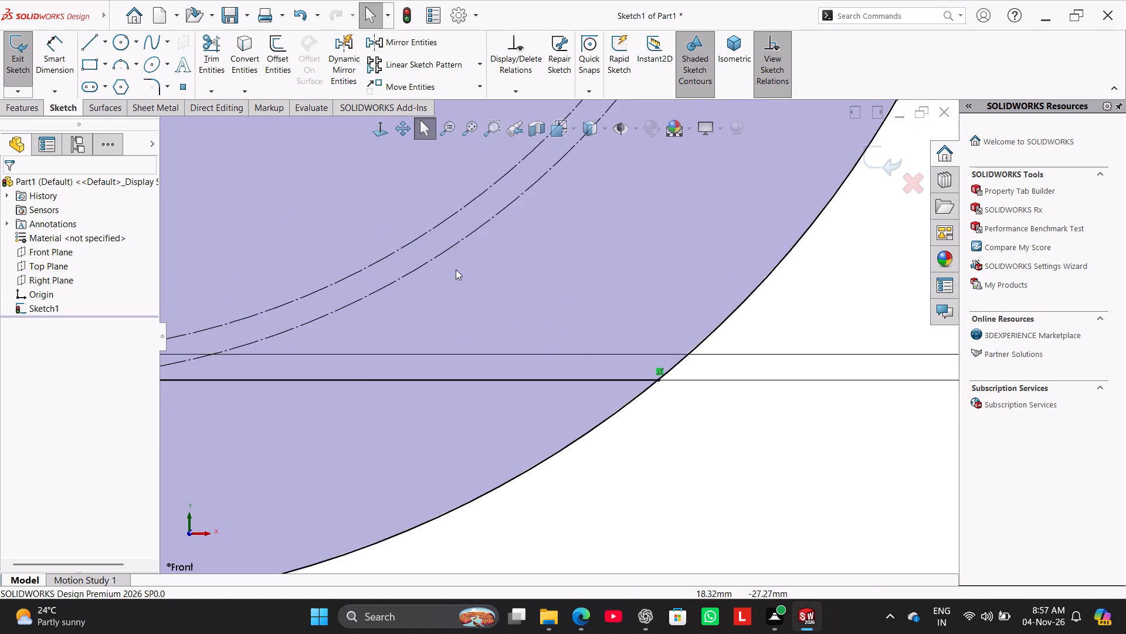
scroll(456, 269, "up", 8)
scroll(388, 214, "up", 2)
Replace the horizontal chord's tangency to the 62 mm construction circle with a Tangent relation to the 60 mm construction circle.
scroll(396, 198, "down", 1)
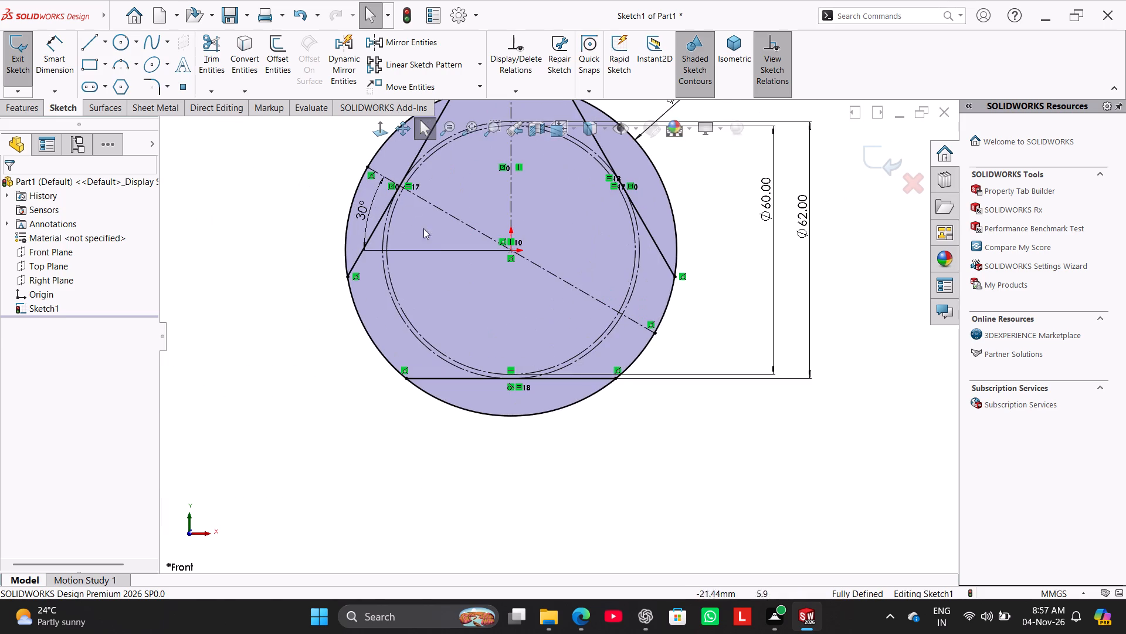
scroll(440, 248, "down", 2)
scroll(562, 387, "down", 3)
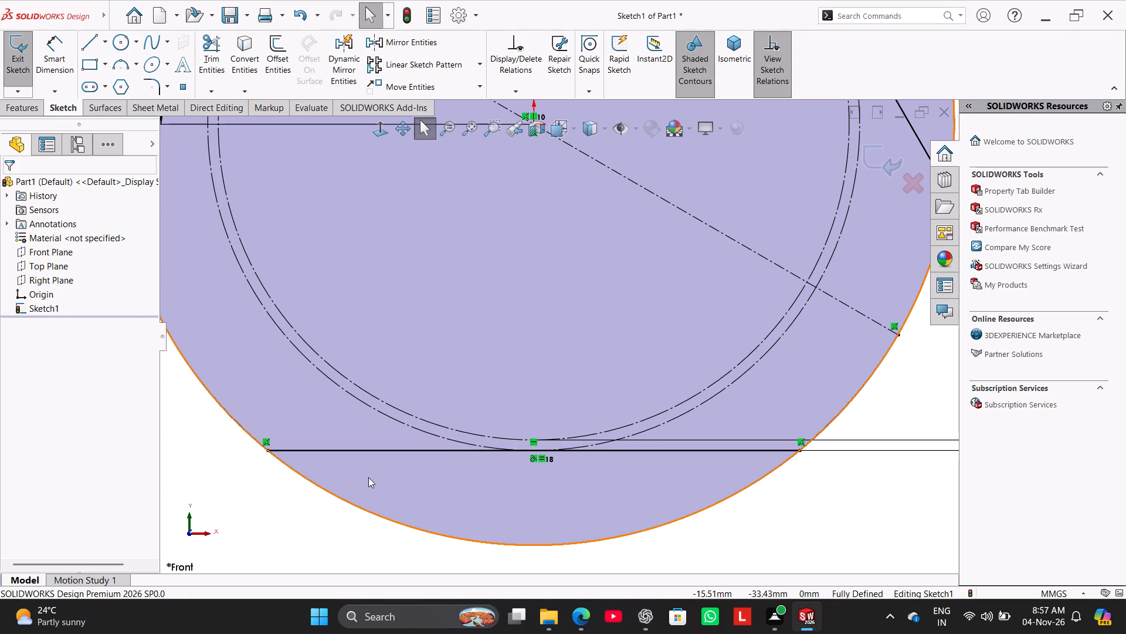
left_click(262, 502)
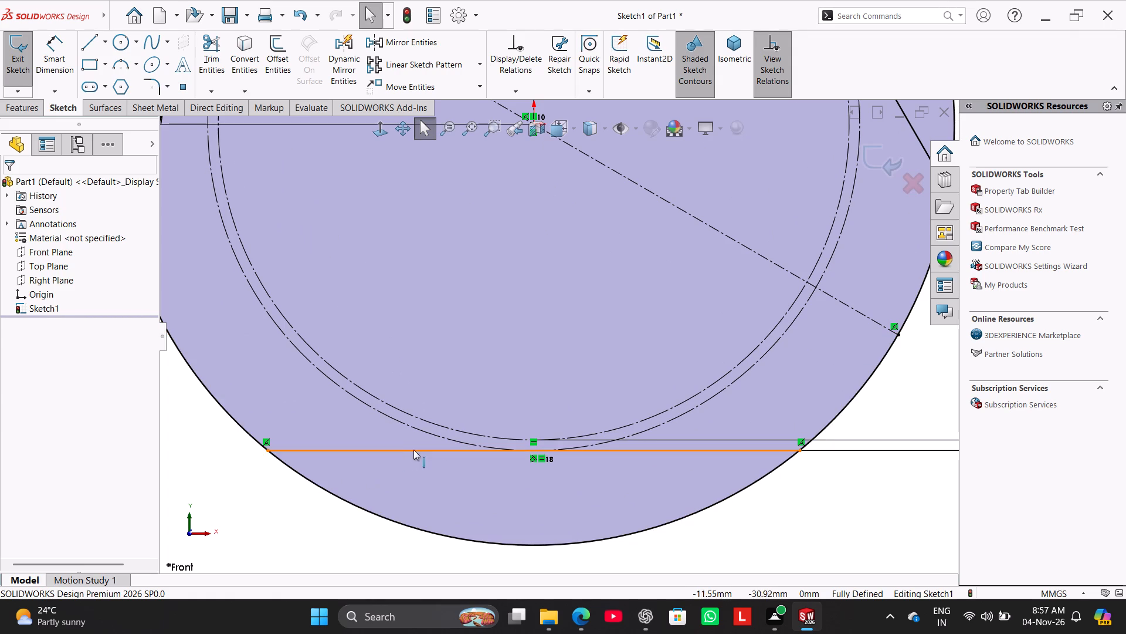
right_click(535, 460)
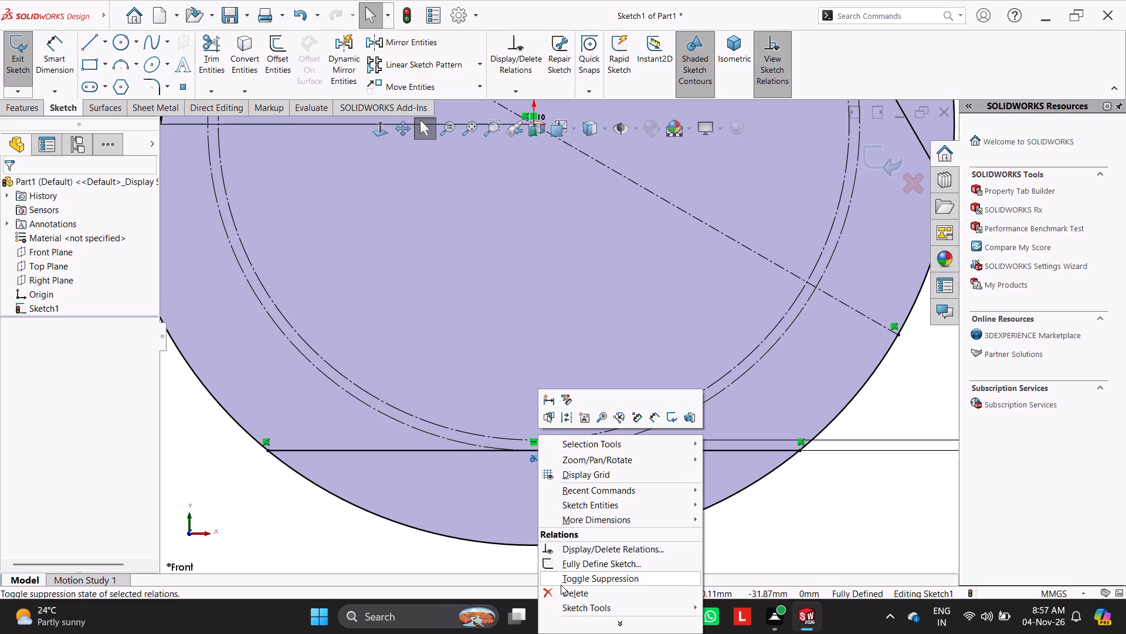
left_click(568, 591)
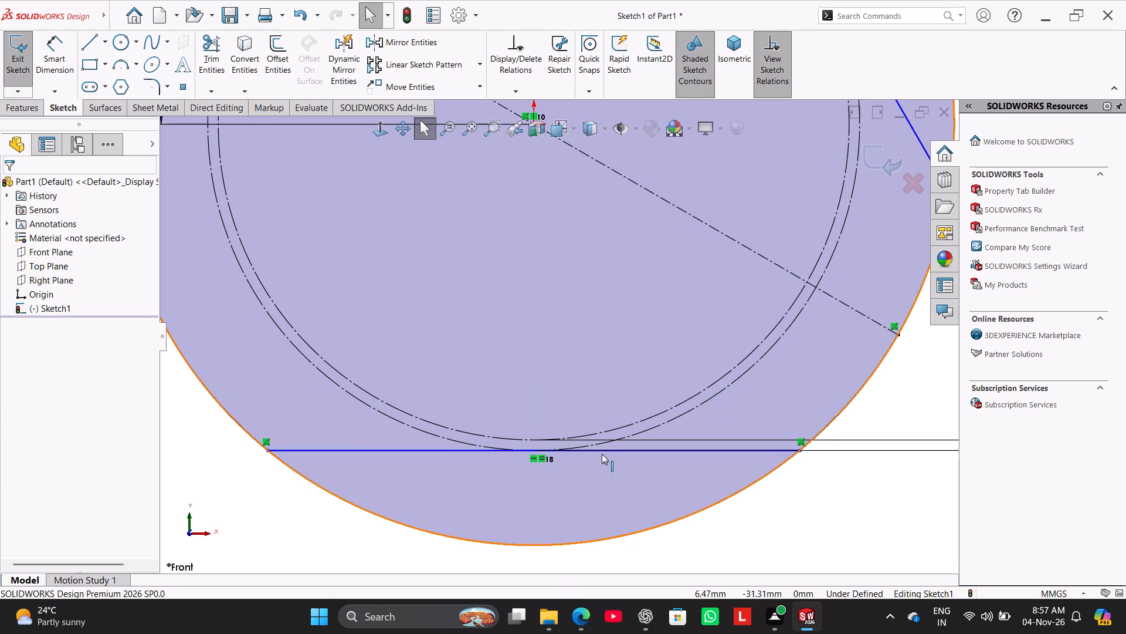
left_click(602, 454, "ctrl")
left_click(606, 433, "ctrl")
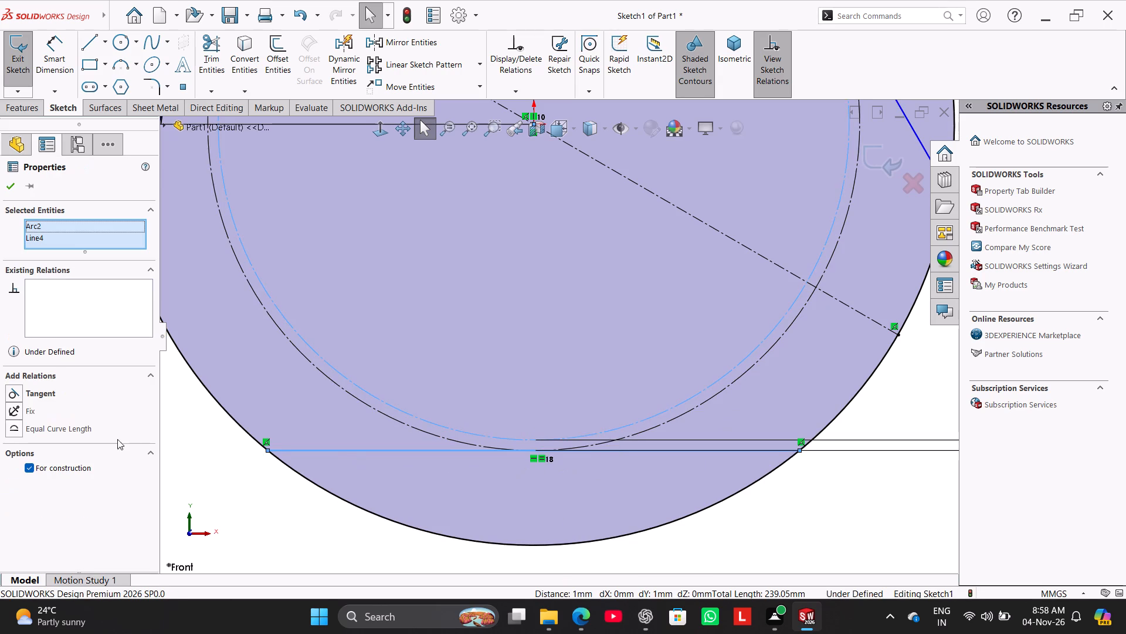
left_click(22, 387)
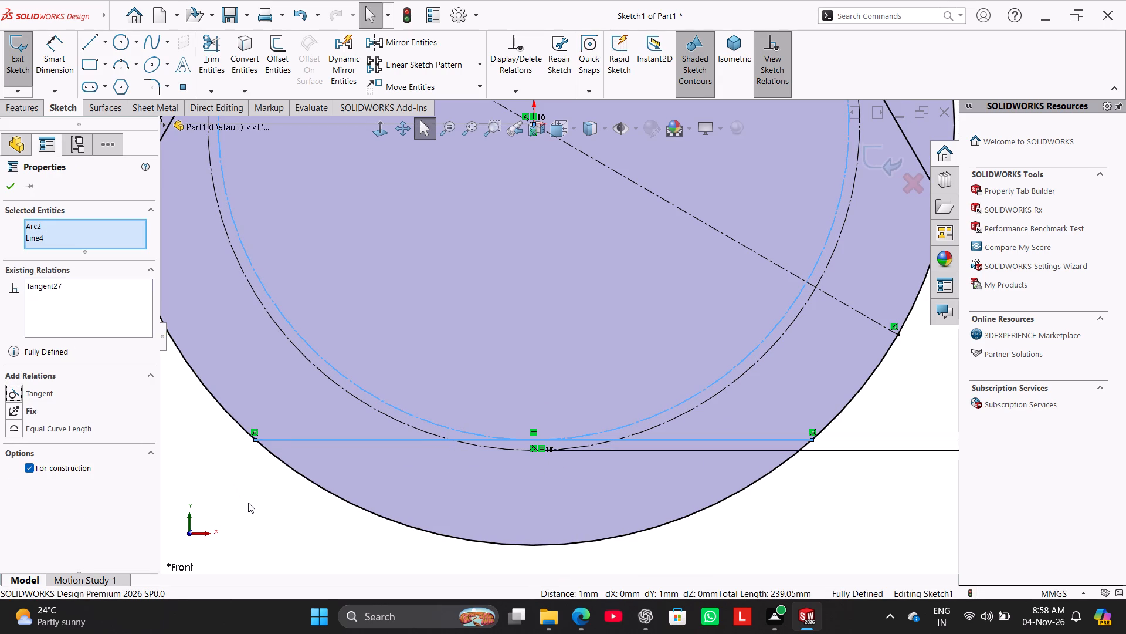
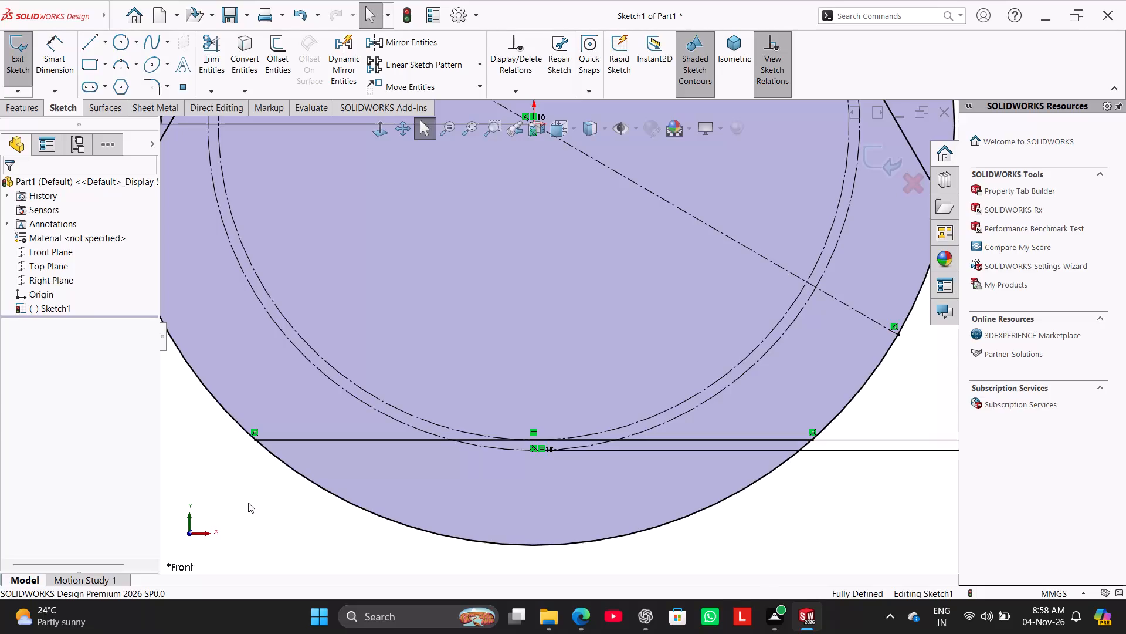
Undo the horizontal chord's switch of tangency from the 62 mm to the 60 mm construction circle.
scroll(689, 450, "up", 4)
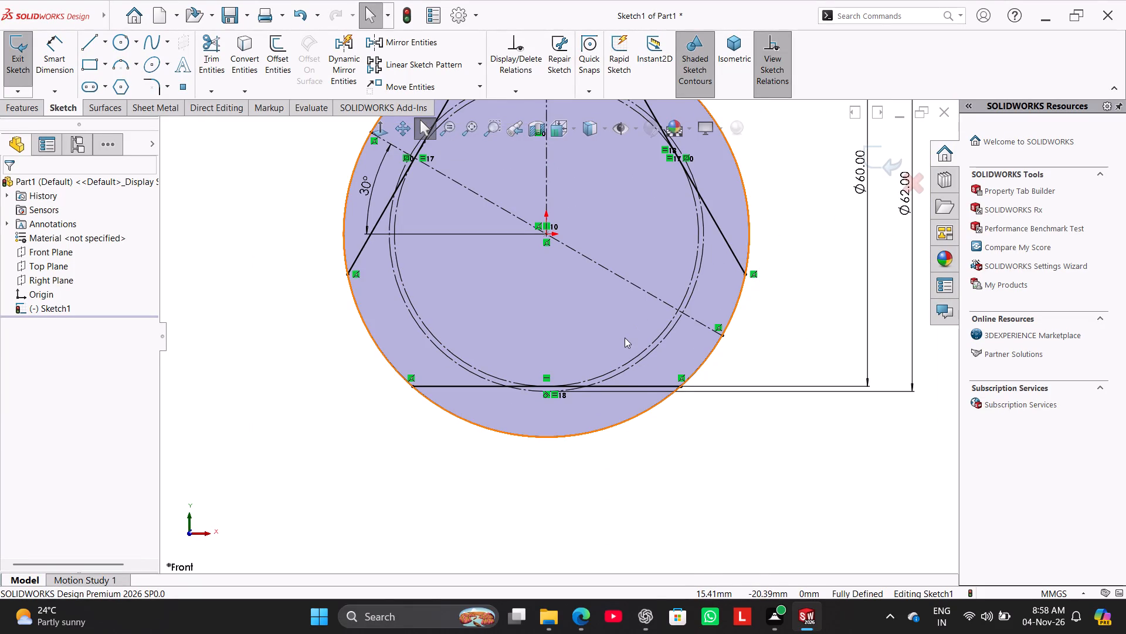
scroll(625, 338, "down", 3)
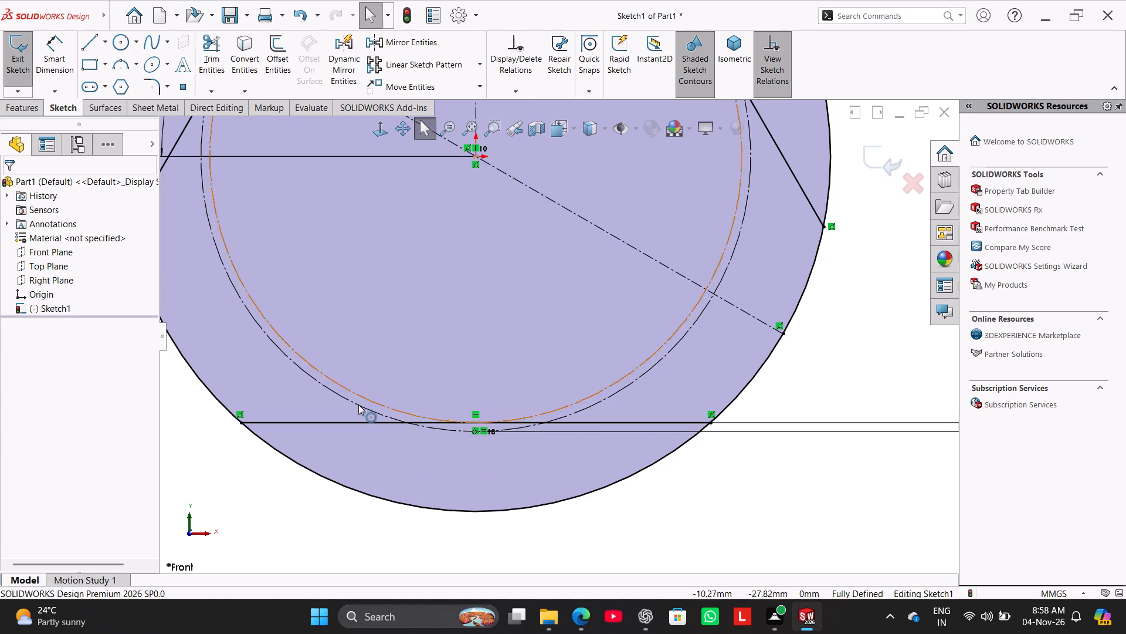
left_click(302, 21)
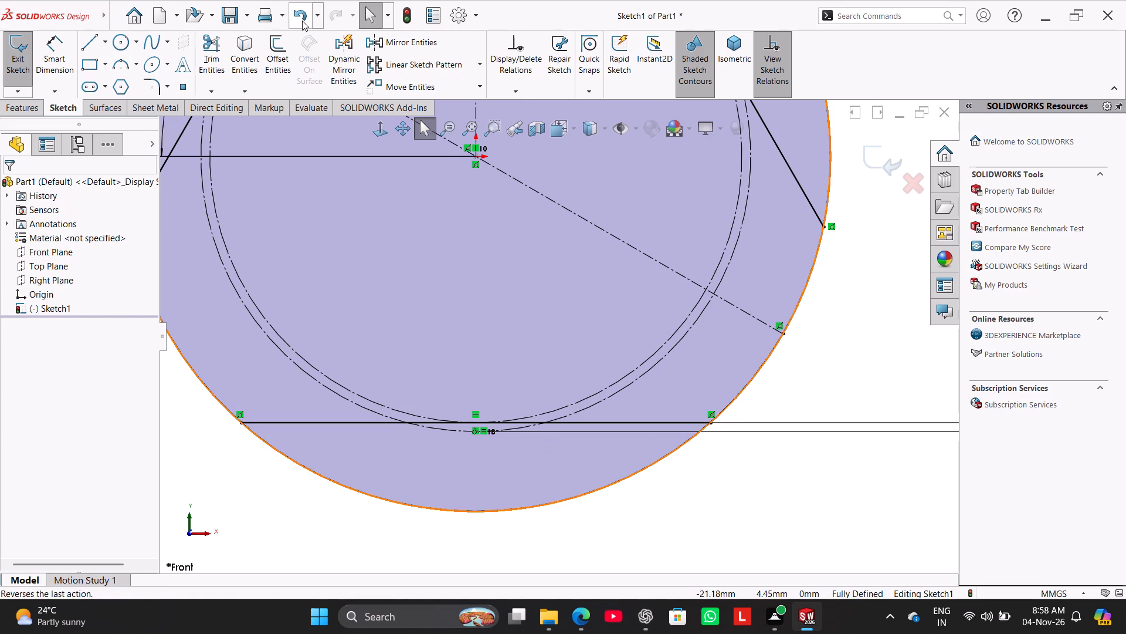
left_click(302, 21)
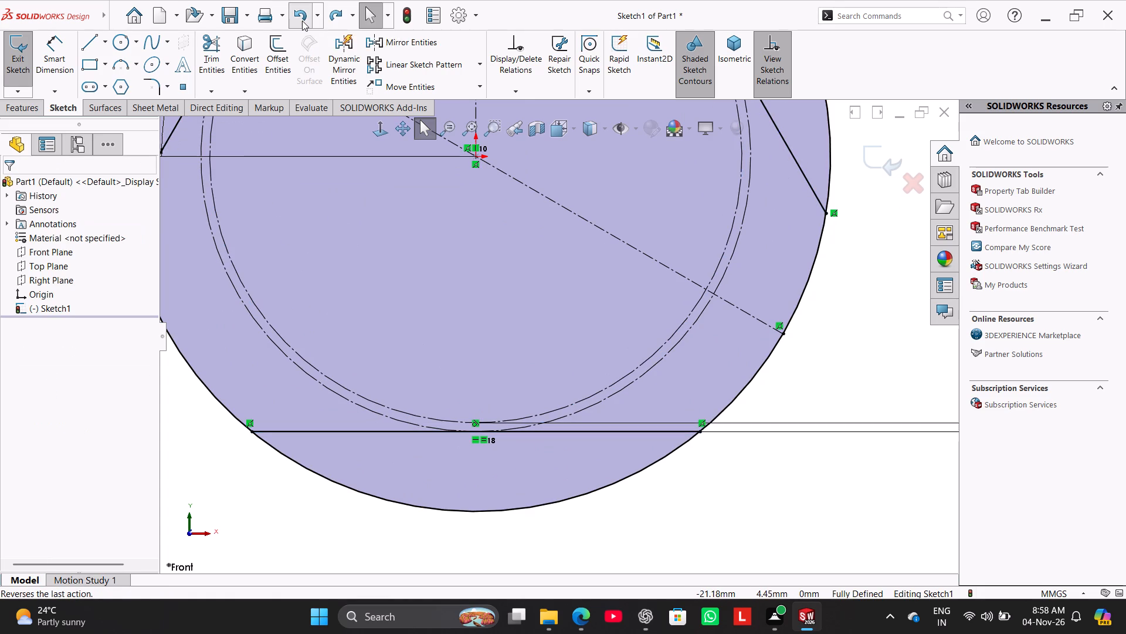
left_click(238, 440)
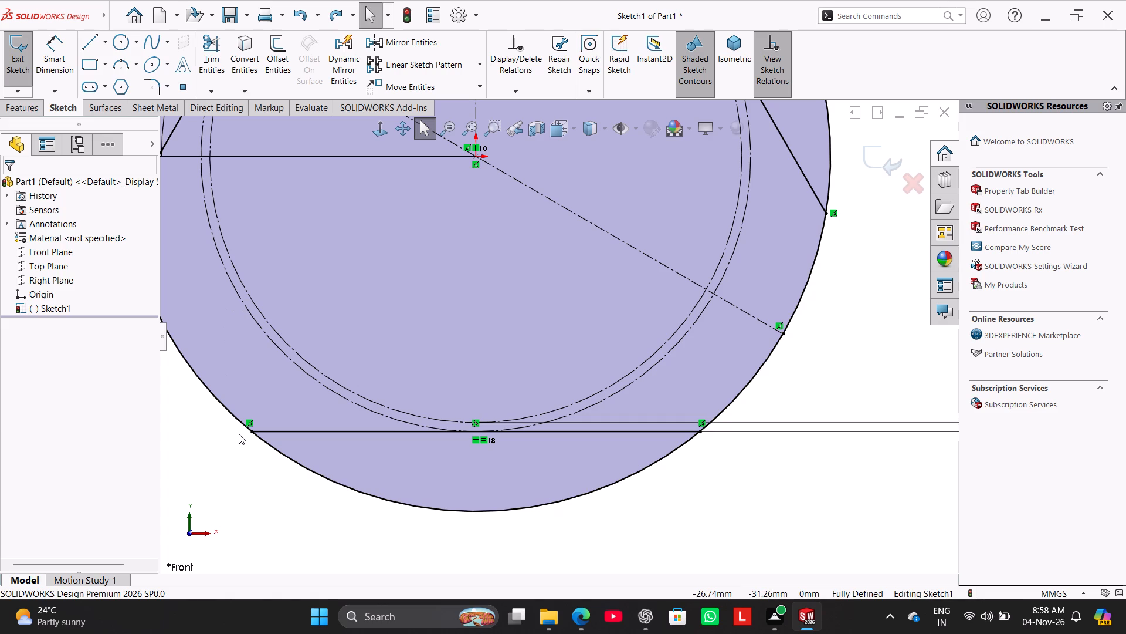
scroll(444, 377, "up", 2)
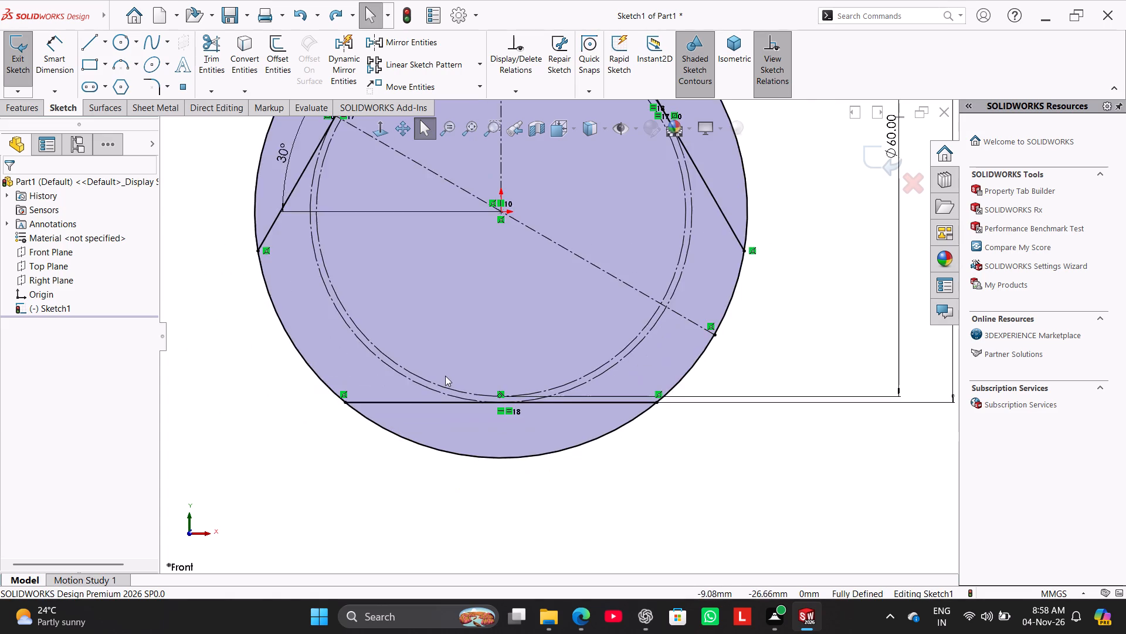
scroll(447, 373, "up", 4)
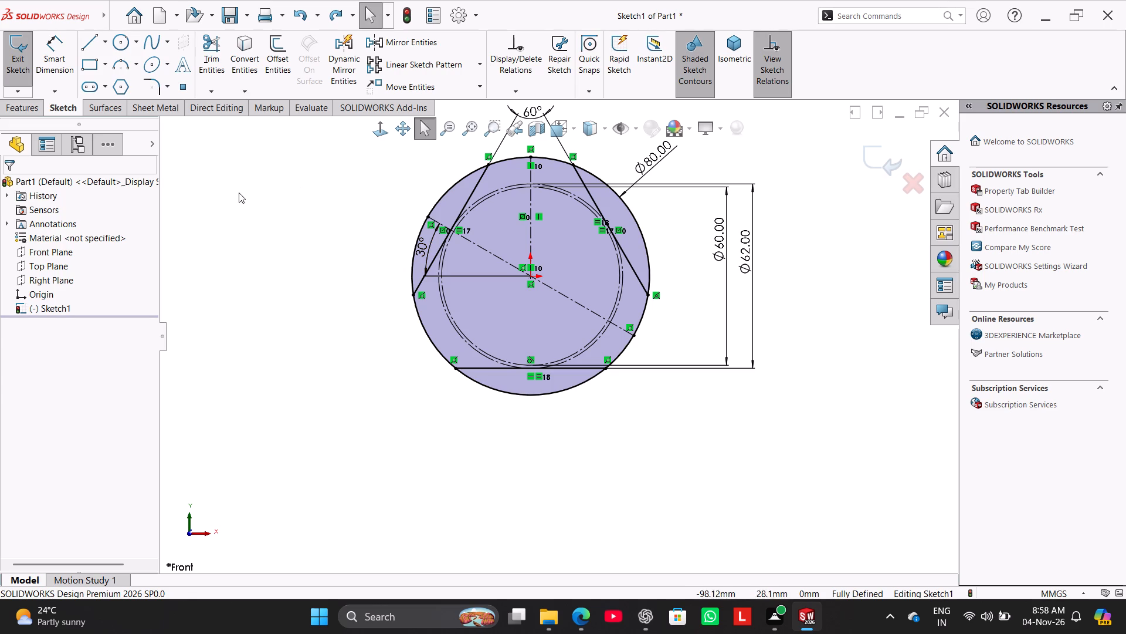
Extrude the full 80 mm circle from Sketch1 as a Blind 11 mm disc, selecting the central region and all surrounding segments as contours.
left_click(30, 109)
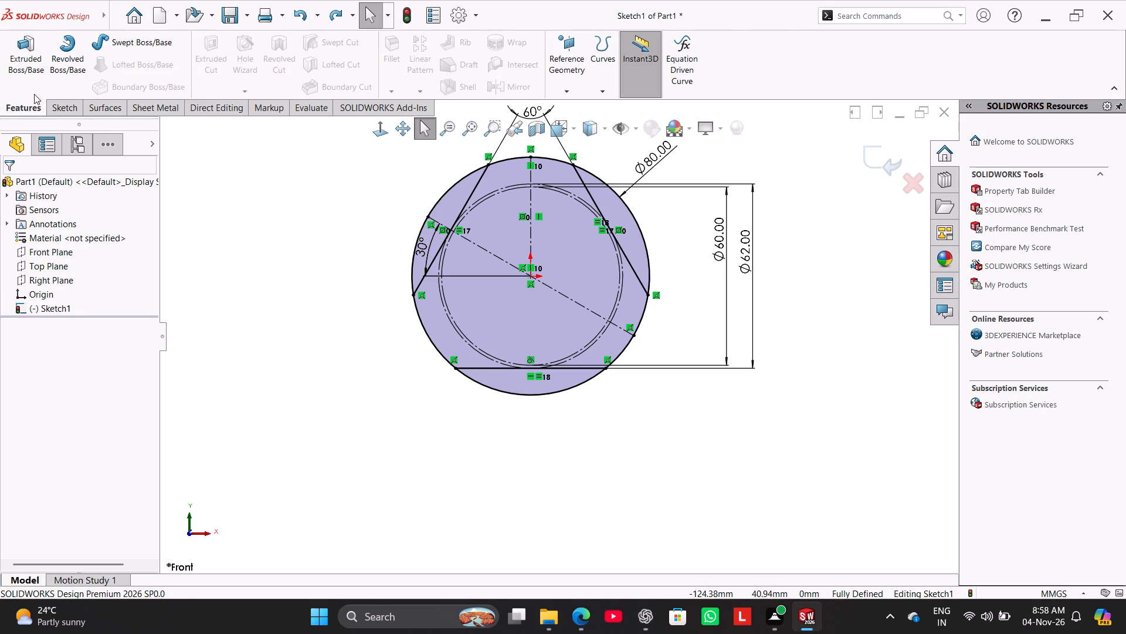
left_click(35, 67)
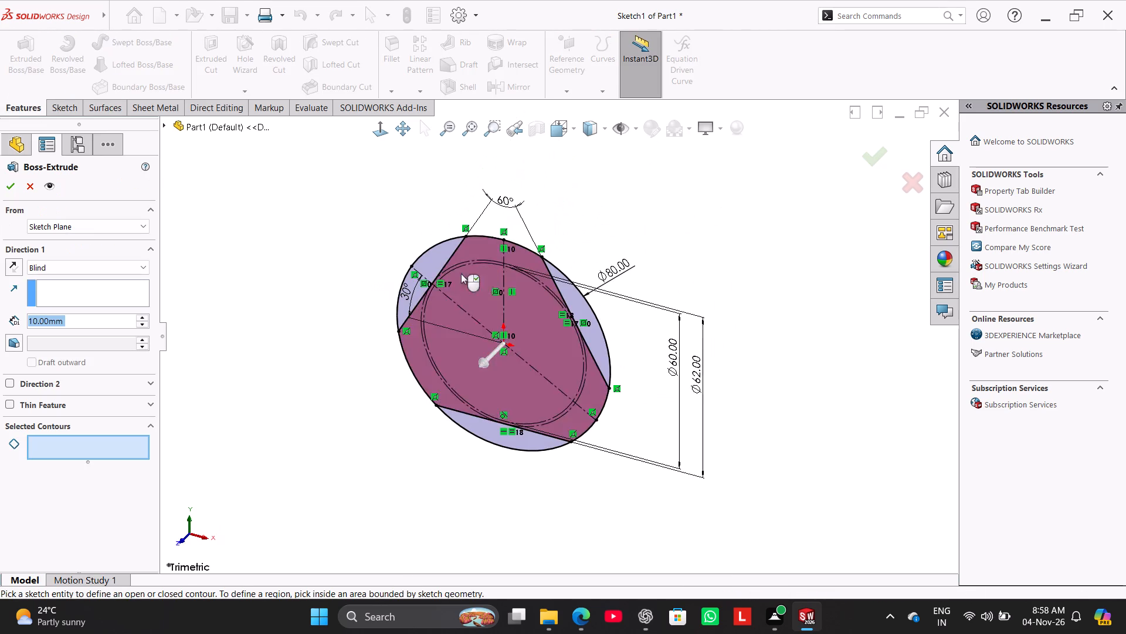
left_click(496, 255)
left_click(445, 254)
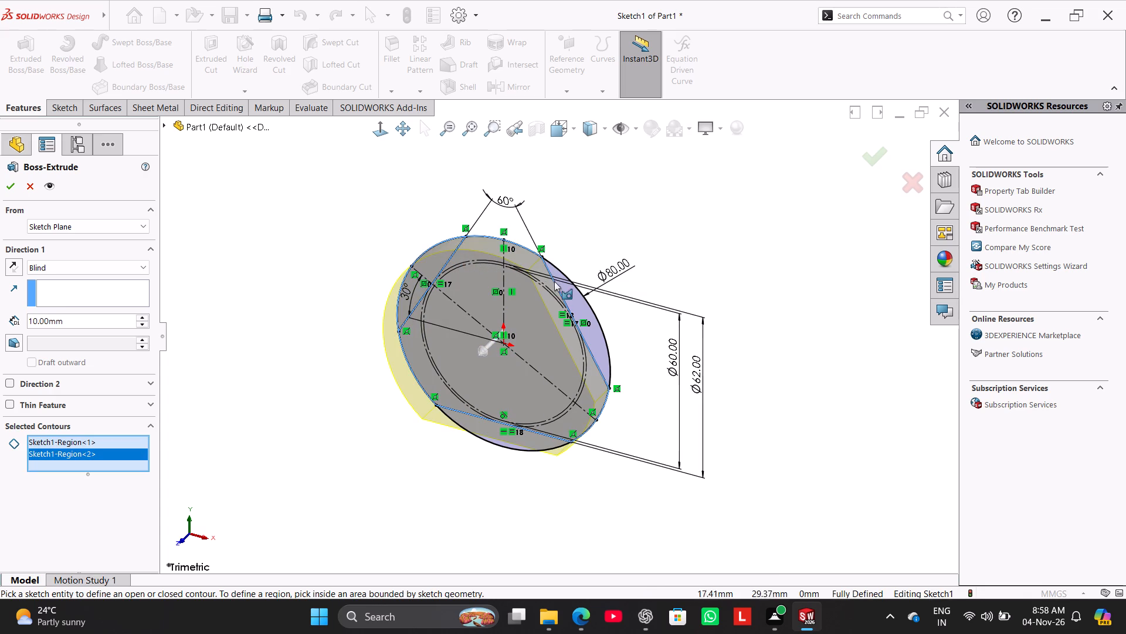
left_click(583, 299)
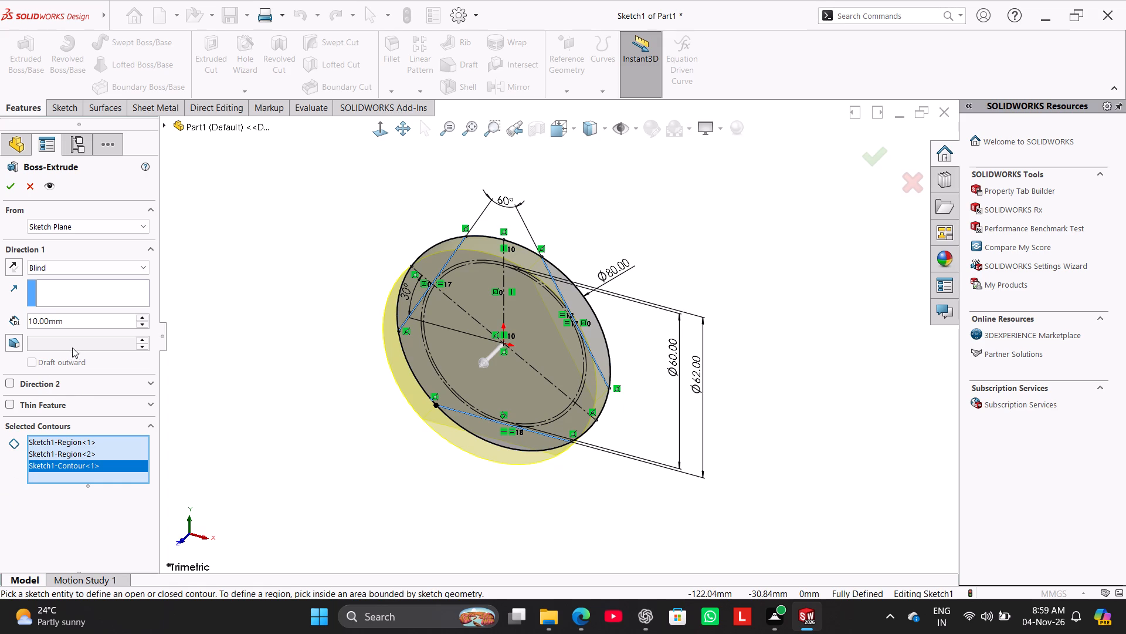
double_click(82, 318)
type("11")
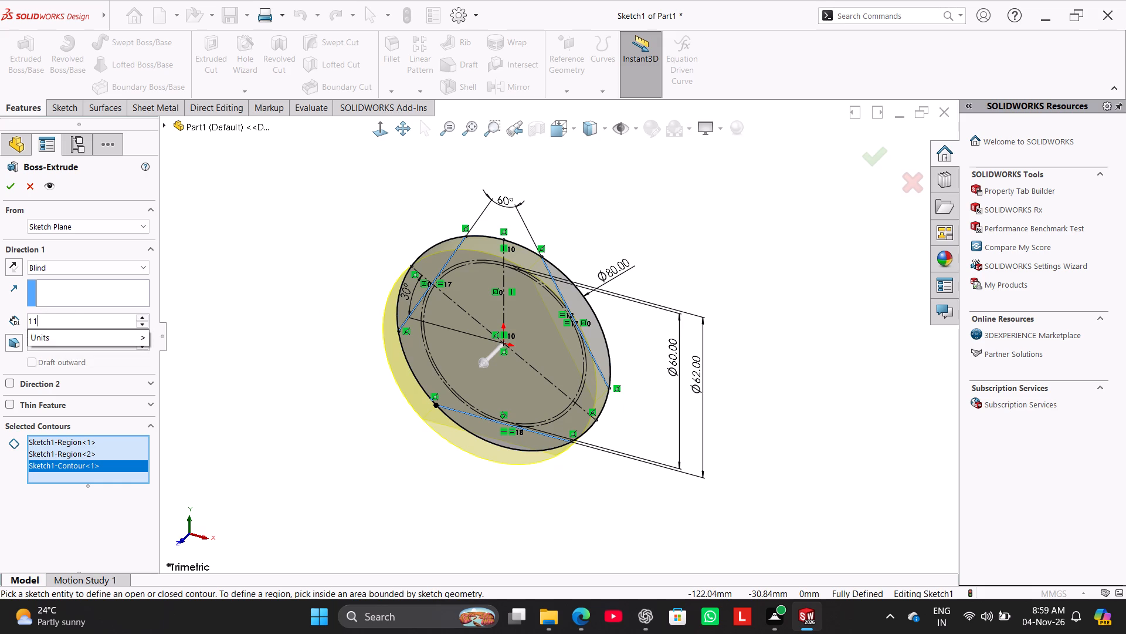
key("Return")
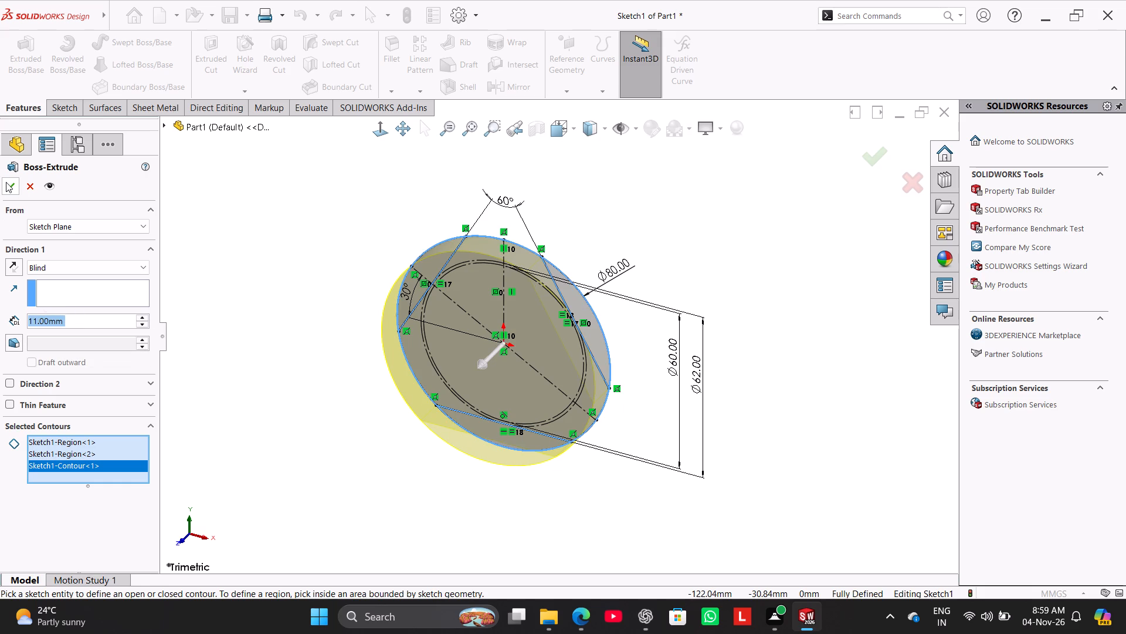
left_click(6, 182)
left_click(287, 251)
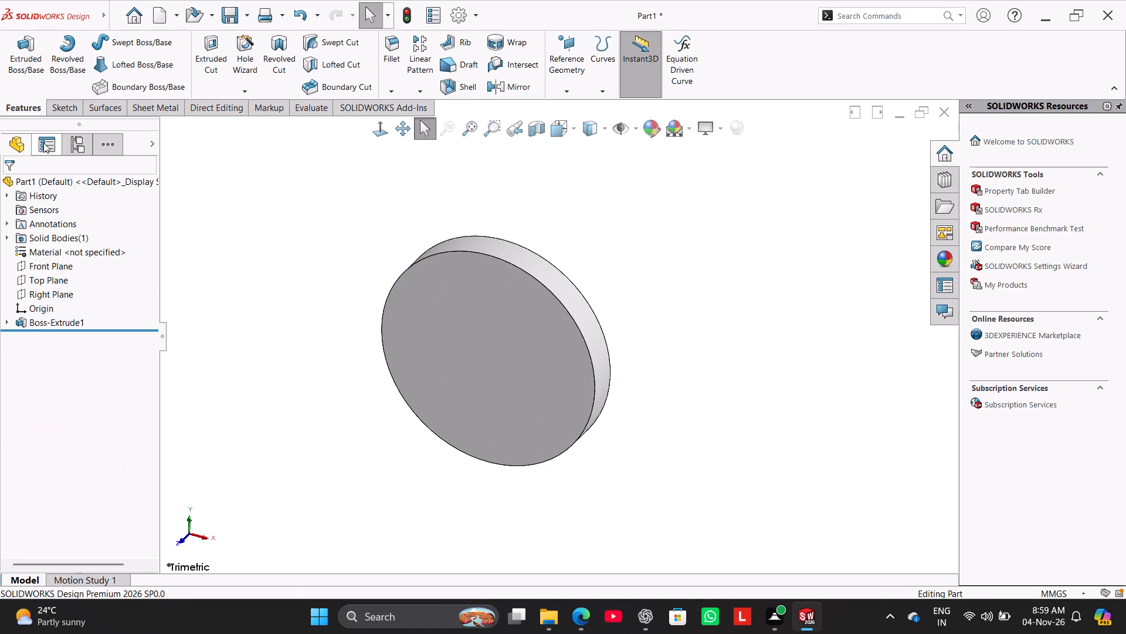
Reuse Sketch1 to extrude only the central region bounded by the three chords, Blind 11 mm with Merge result.
left_click(5, 324)
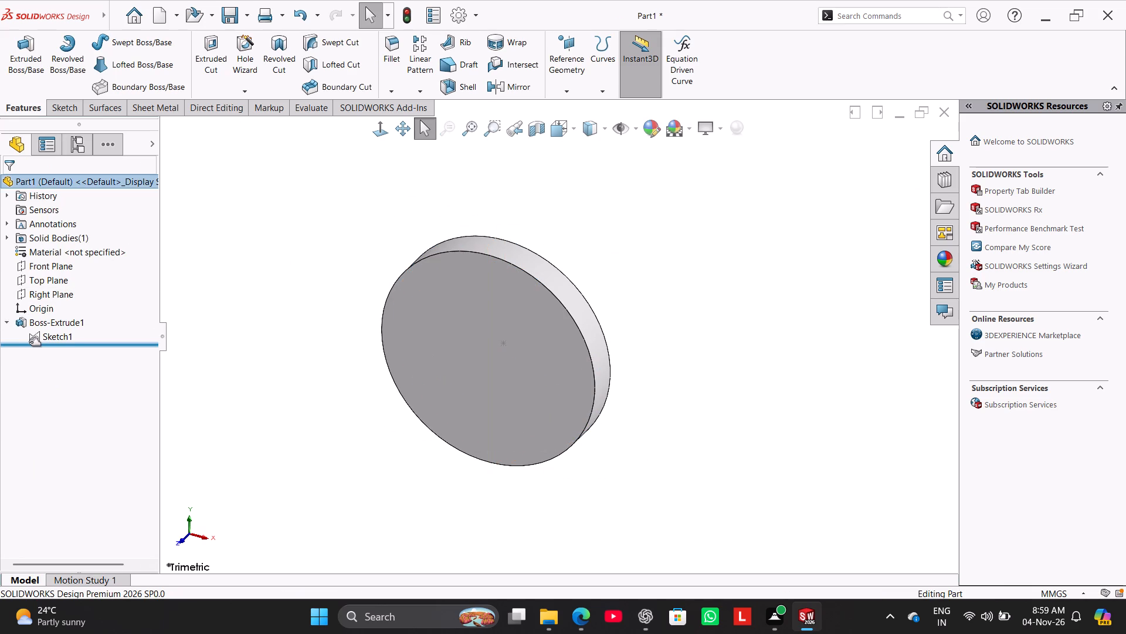
left_click(37, 335)
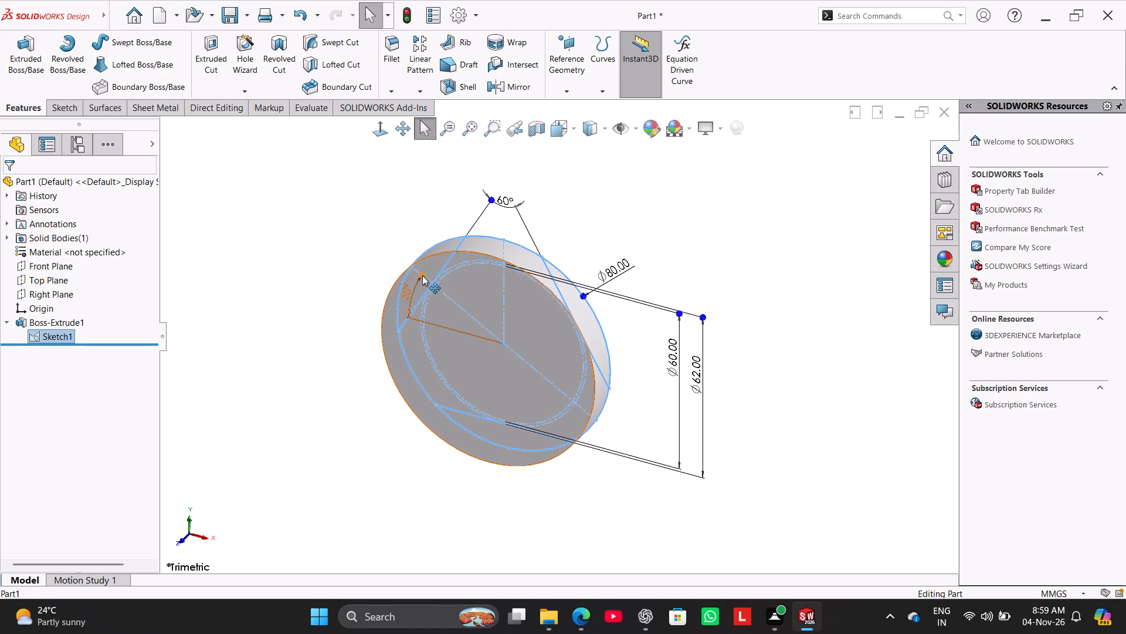
left_click(460, 284)
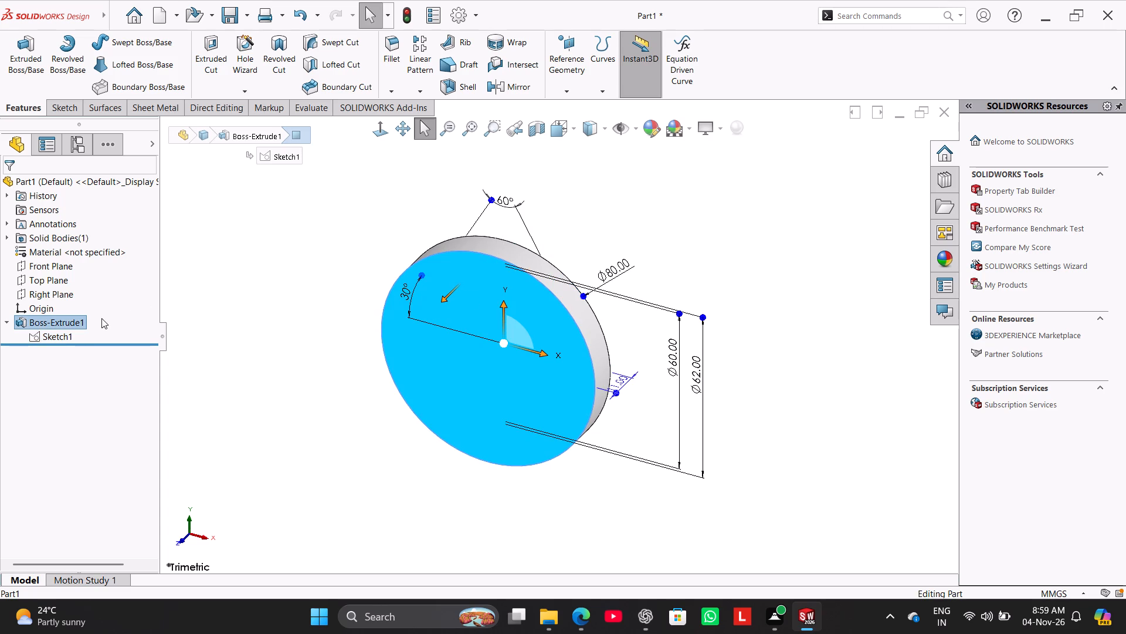
left_click(67, 334)
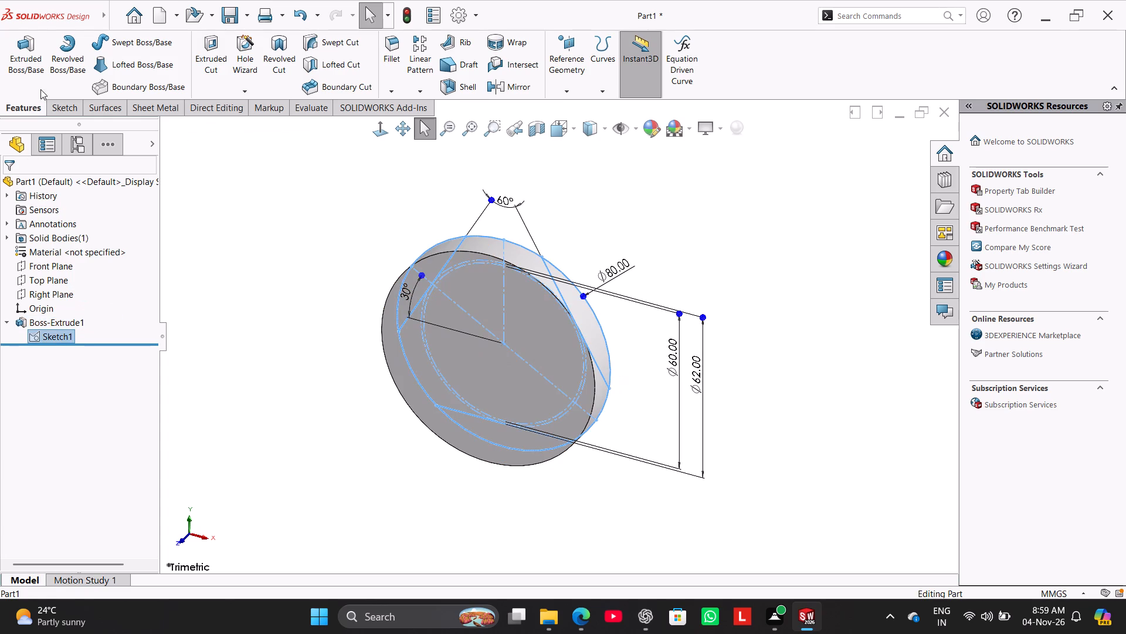
left_click(38, 69)
left_click(43, 459)
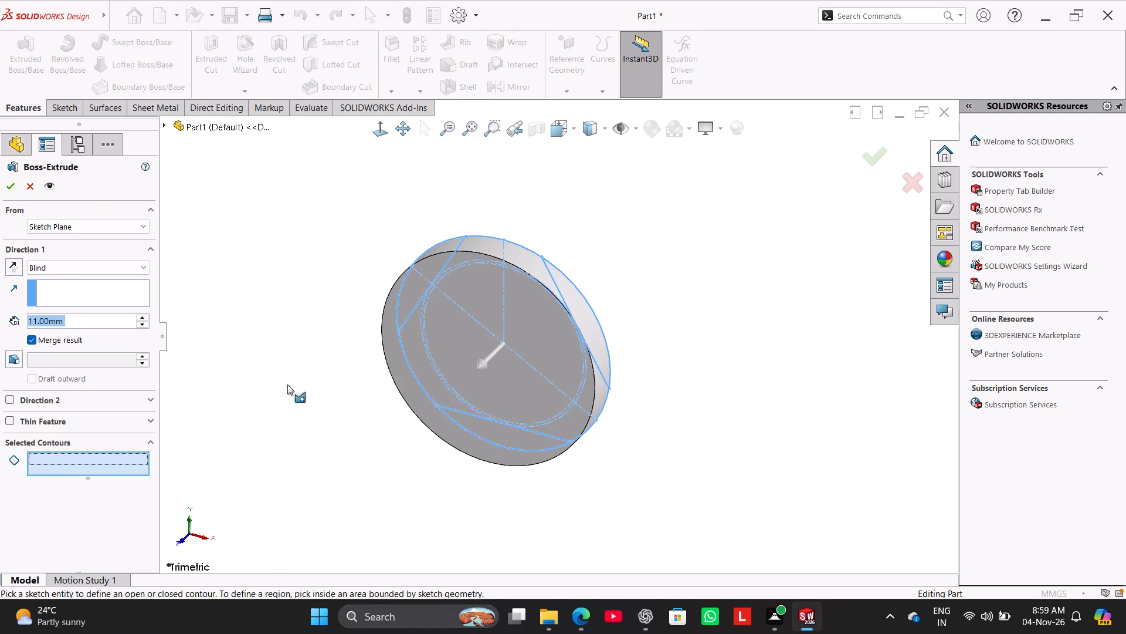
left_click(411, 355)
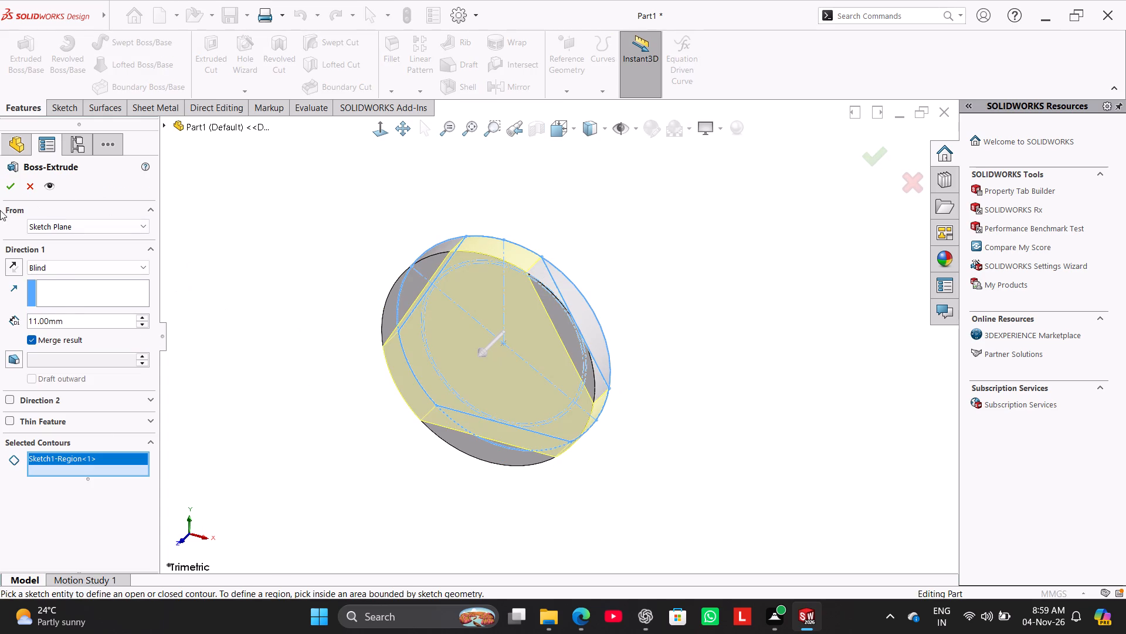
left_click(5, 188)
left_click(299, 250)
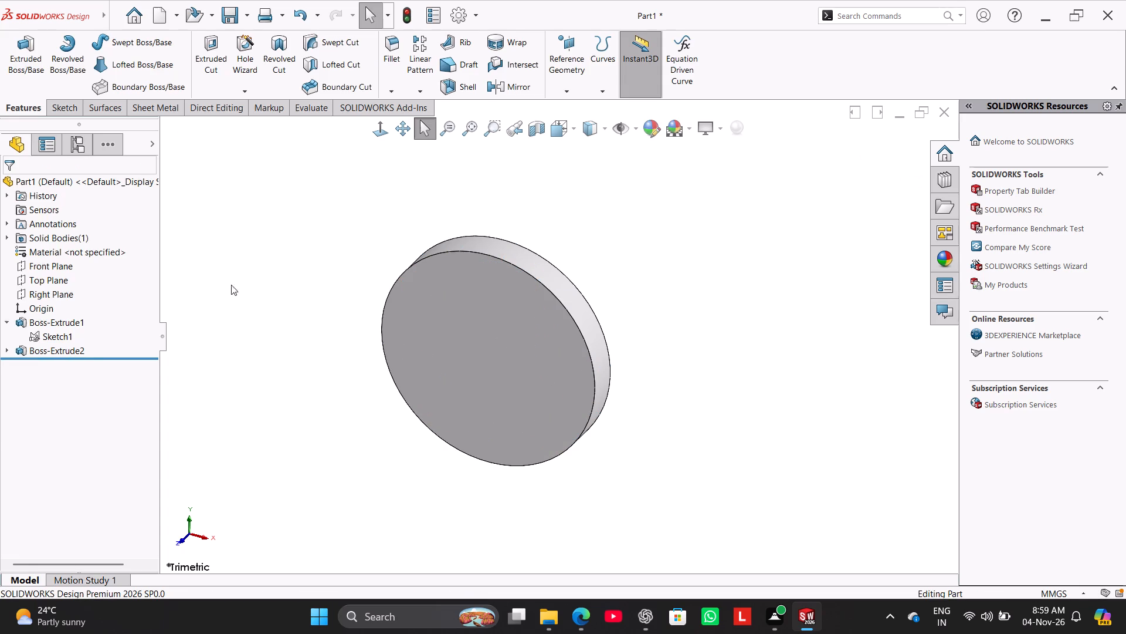
Edit Boss-Extrude2 to start from the disc's front face using Surface/Face/Plane, with a Blind depth of 20 mm.
right_click(43, 349)
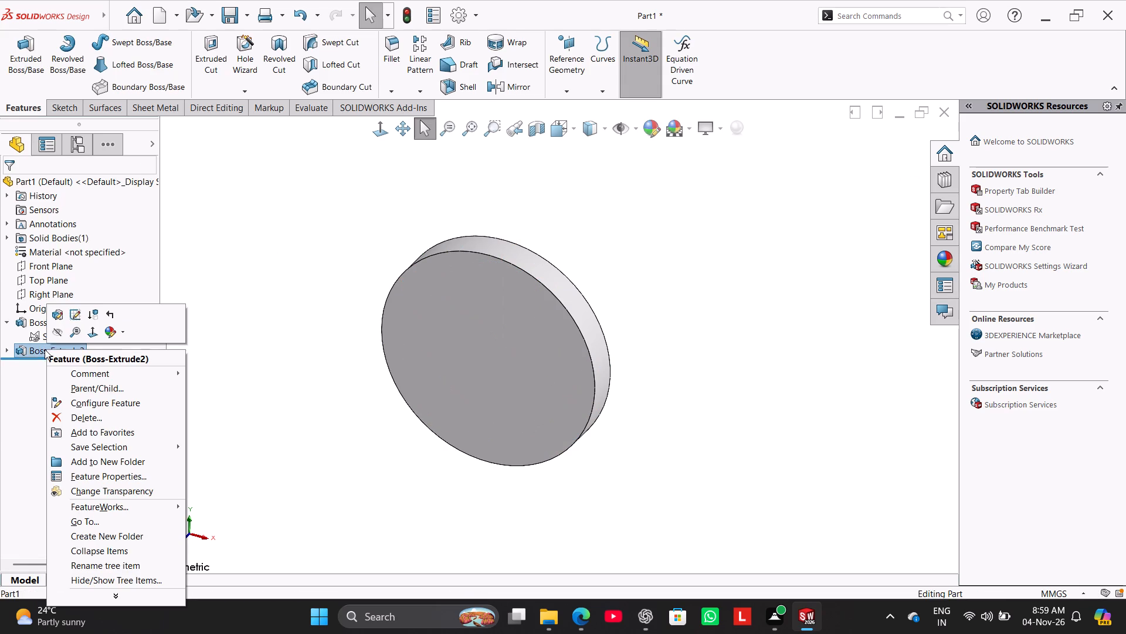
left_click(57, 314)
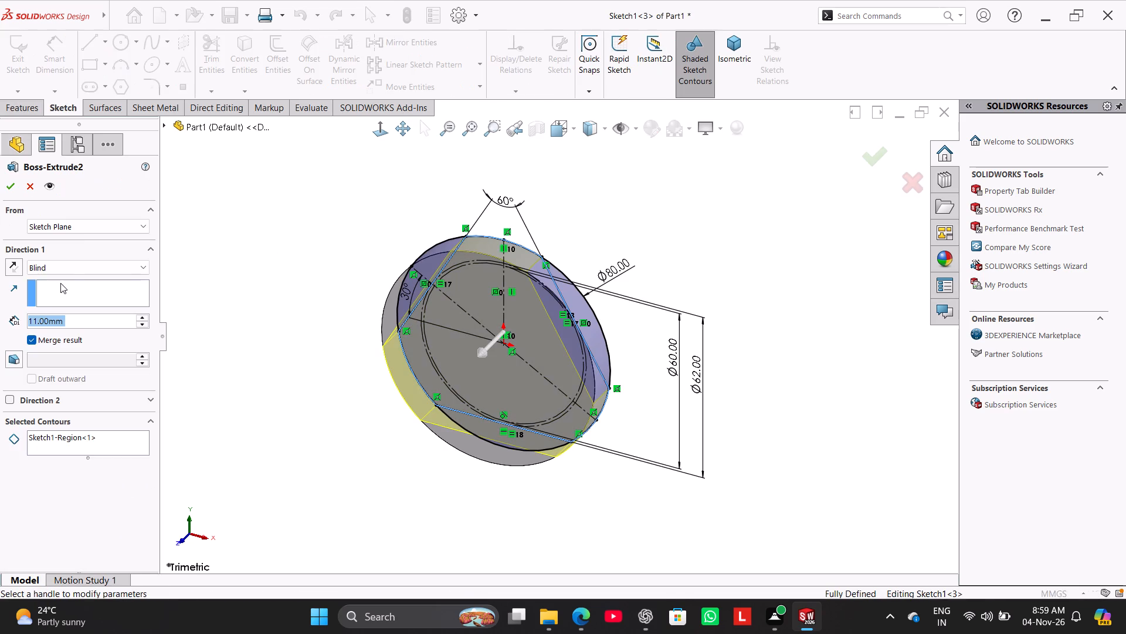
left_click(79, 228)
left_click(85, 264)
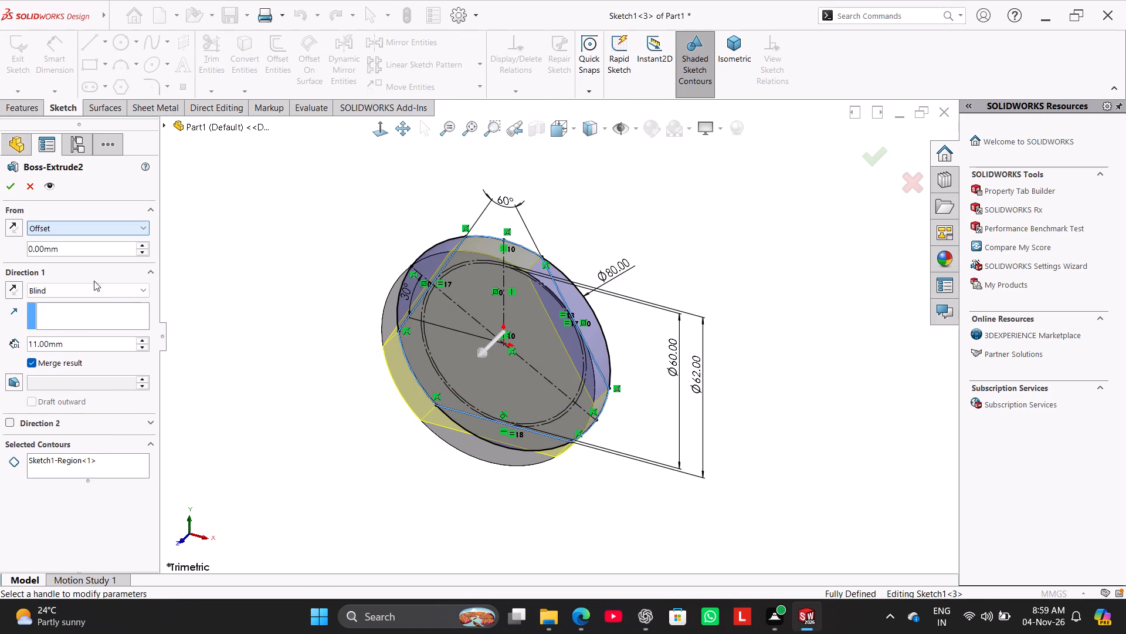
left_click(120, 228)
left_click(120, 252)
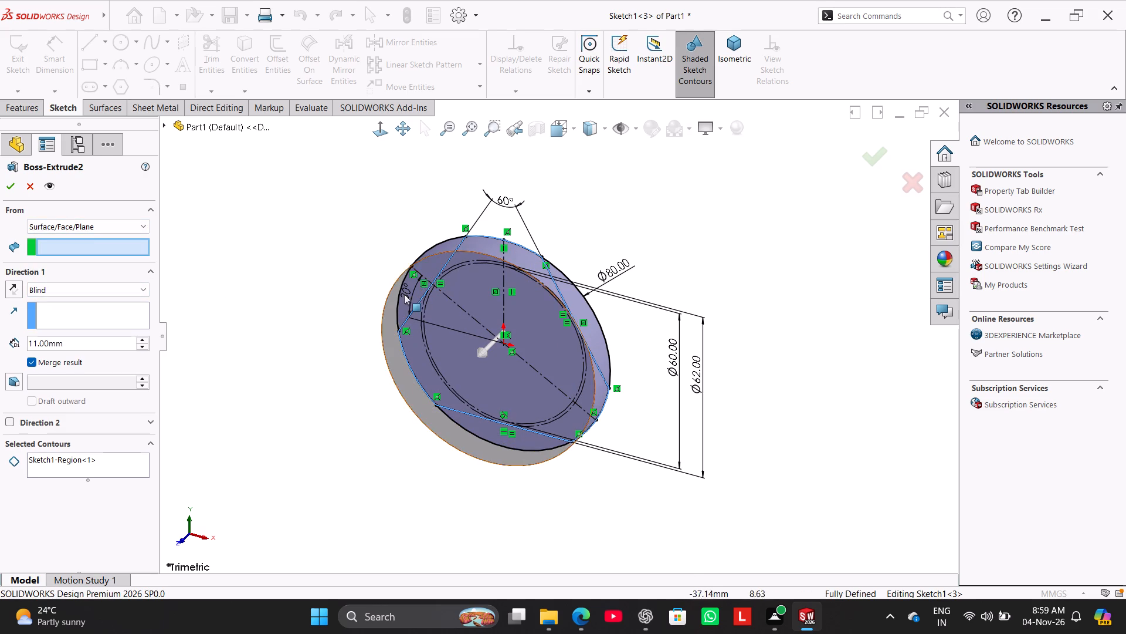
left_click(392, 312)
middle_click_drag(239, 353, 273, 375)
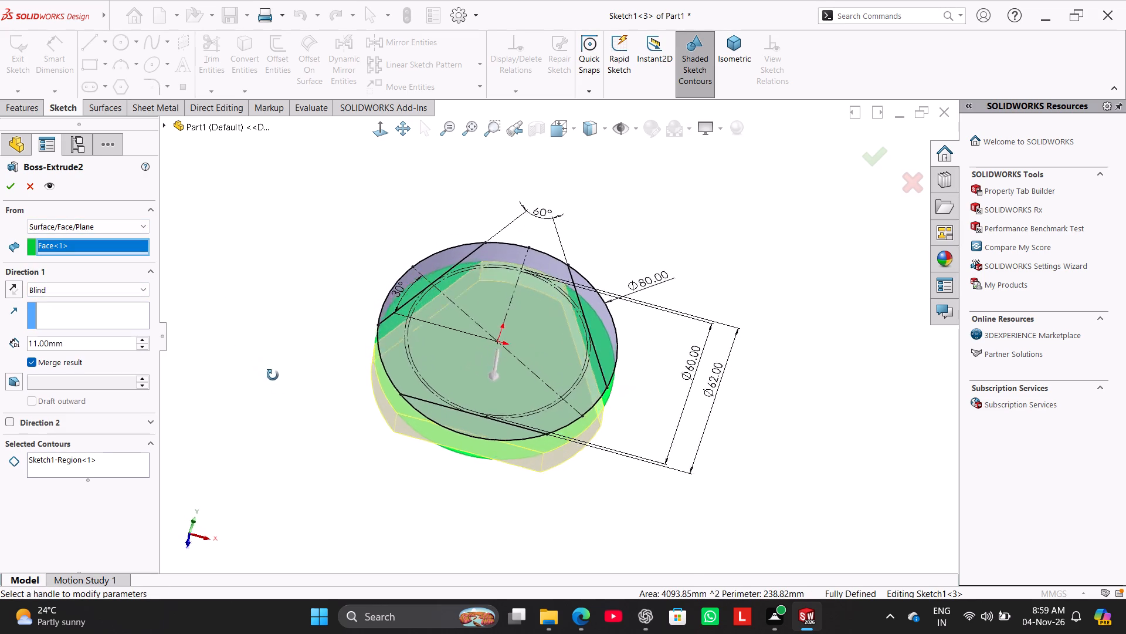
middle_click_drag(273, 375, 260, 383)
double_click(107, 345)
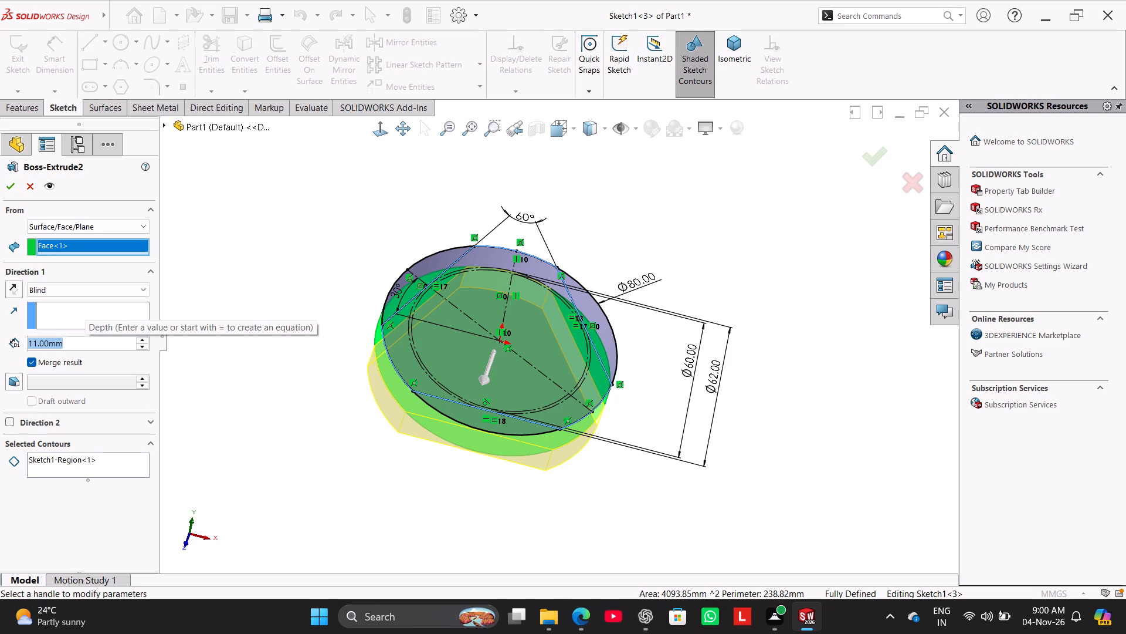
type("20")
key("Return")
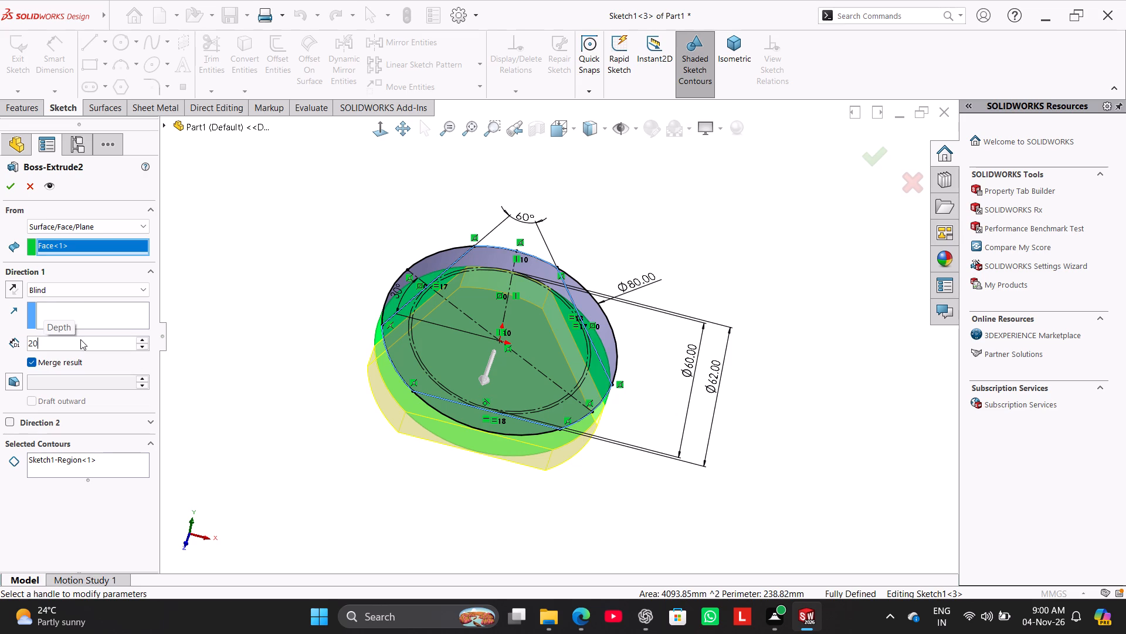
left_click(11, 182)
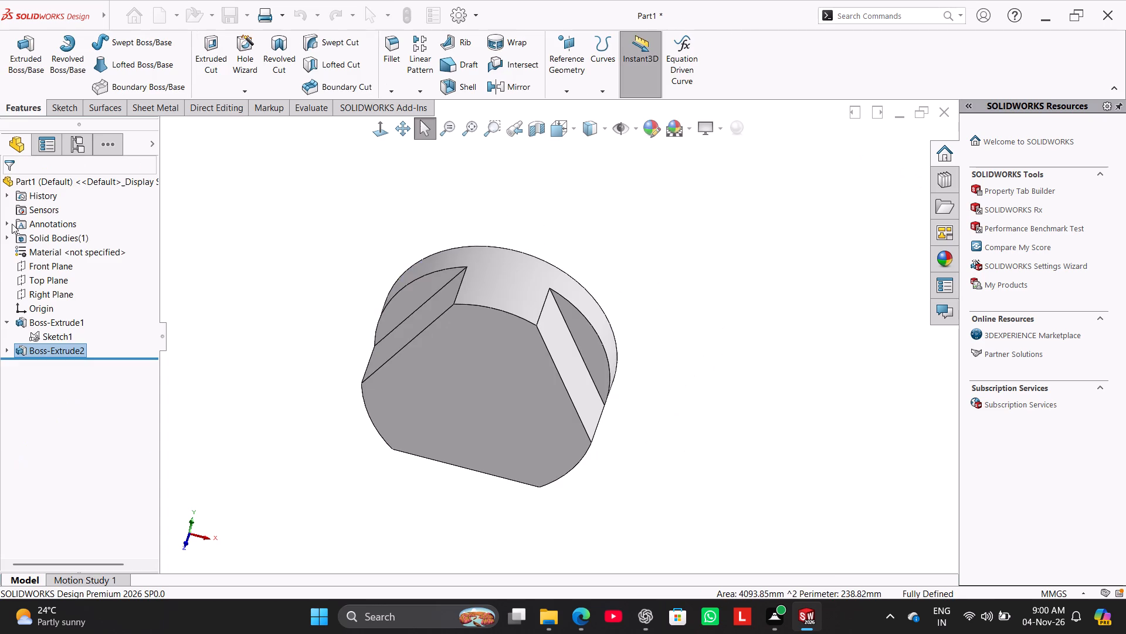
Edit Boss-Extrude1 to set the disc's Blind depth to 8 mm.
right_click(53, 322)
left_click(66, 290)
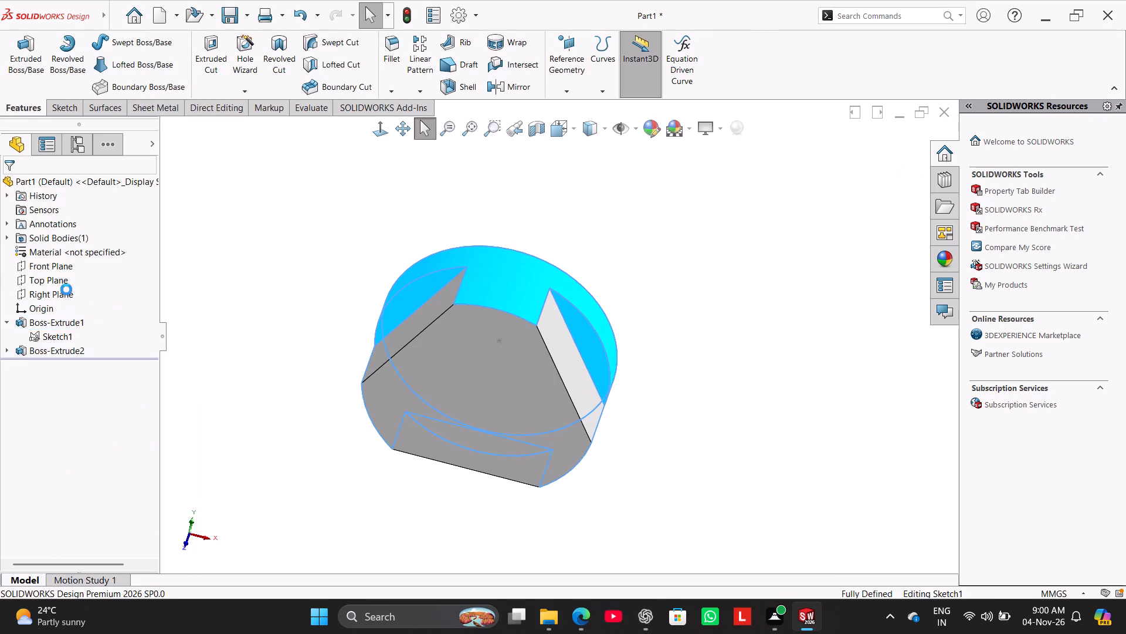
key("8")
key("Return")
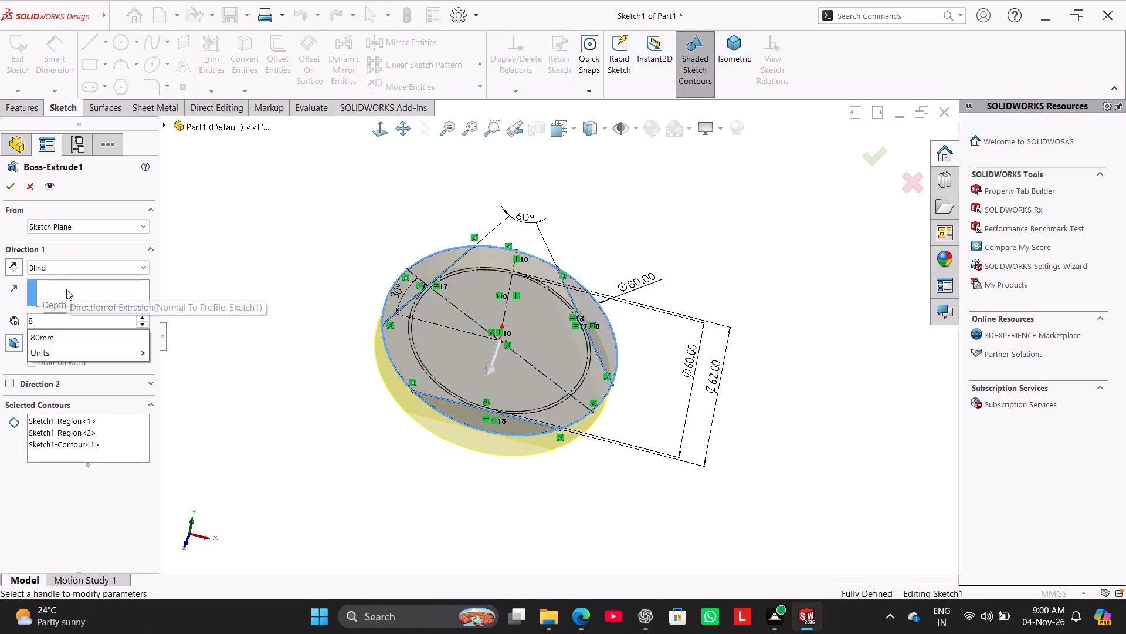
left_click(7, 188)
left_click(287, 251)
Measure the normal distance between the three-flat boss's front face and the disc's back face, then return to the isometric view.
left_click(504, 359)
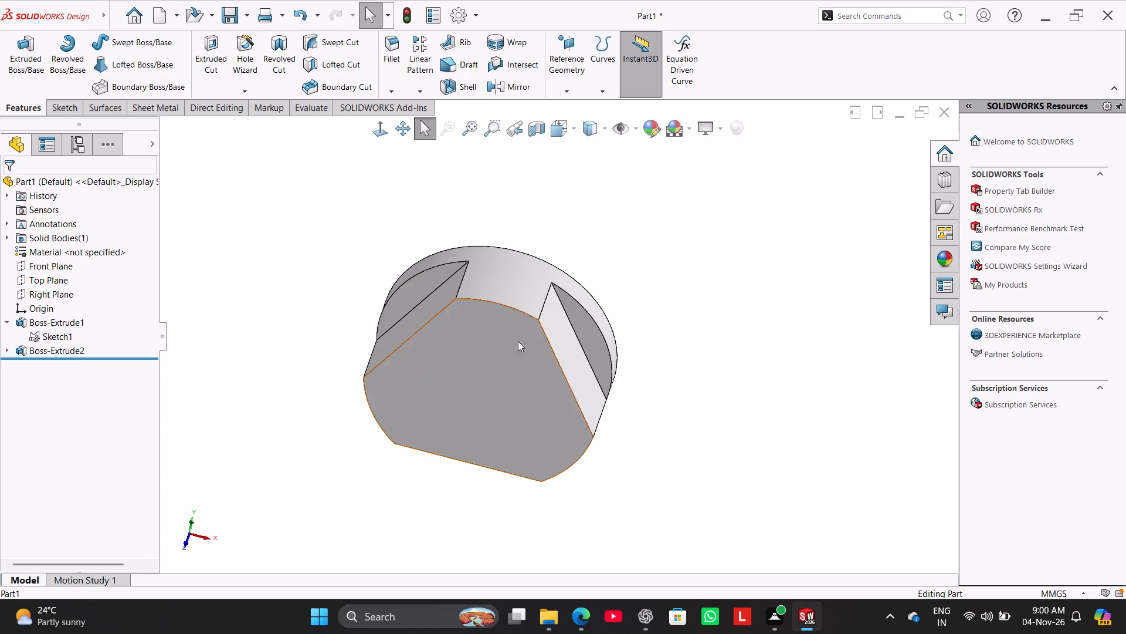
middle_click(585, 234, "ctrl")
middle_click_drag(585, 238, 559, 413)
left_click(498, 290, "ctrl")
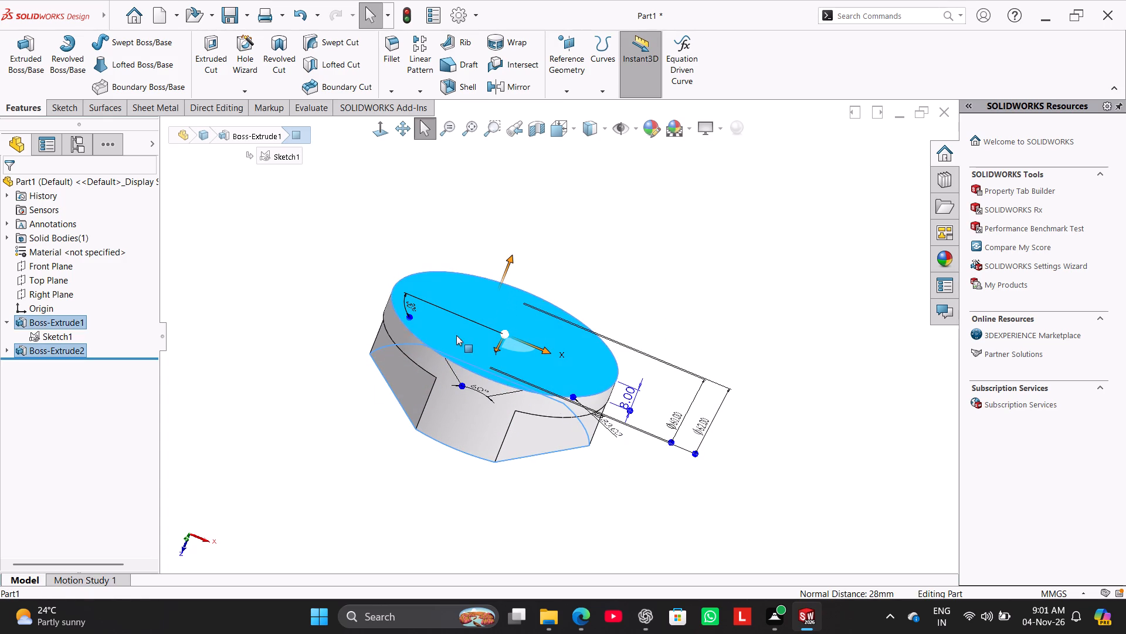
right_click(400, 244)
left_click(365, 282)
right_click_drag(359, 291, 433, 225)
left_click(371, 305)
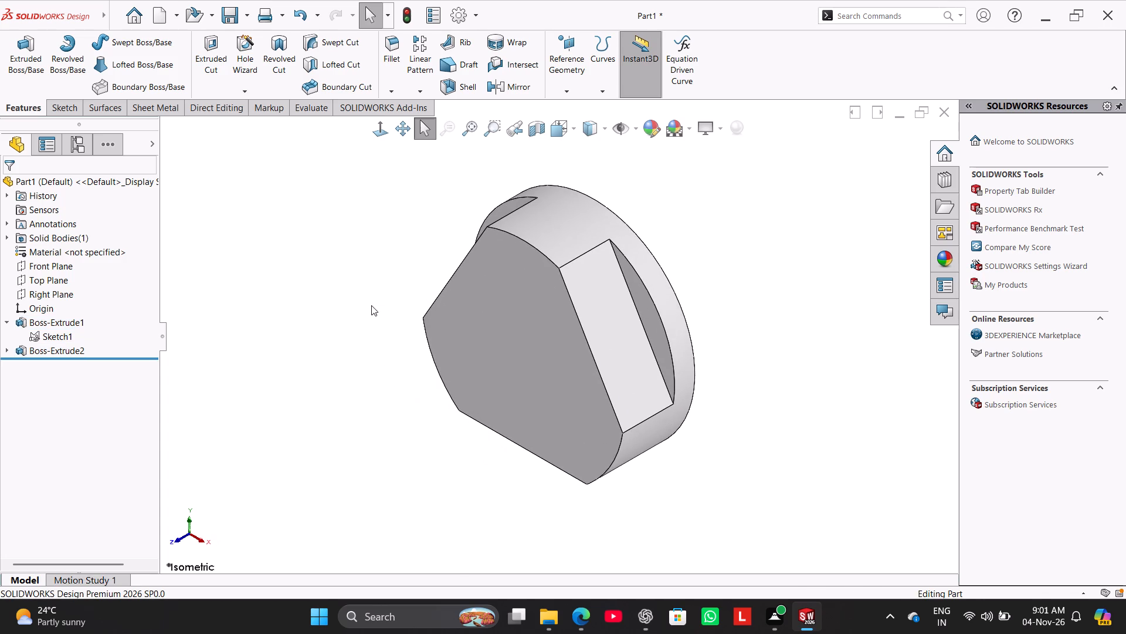
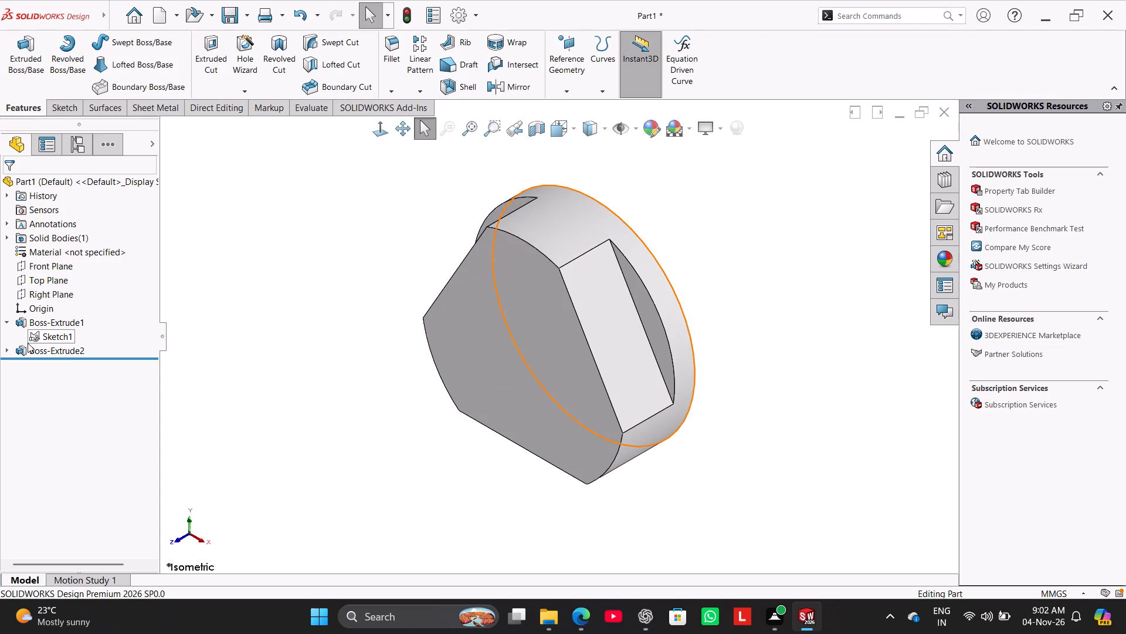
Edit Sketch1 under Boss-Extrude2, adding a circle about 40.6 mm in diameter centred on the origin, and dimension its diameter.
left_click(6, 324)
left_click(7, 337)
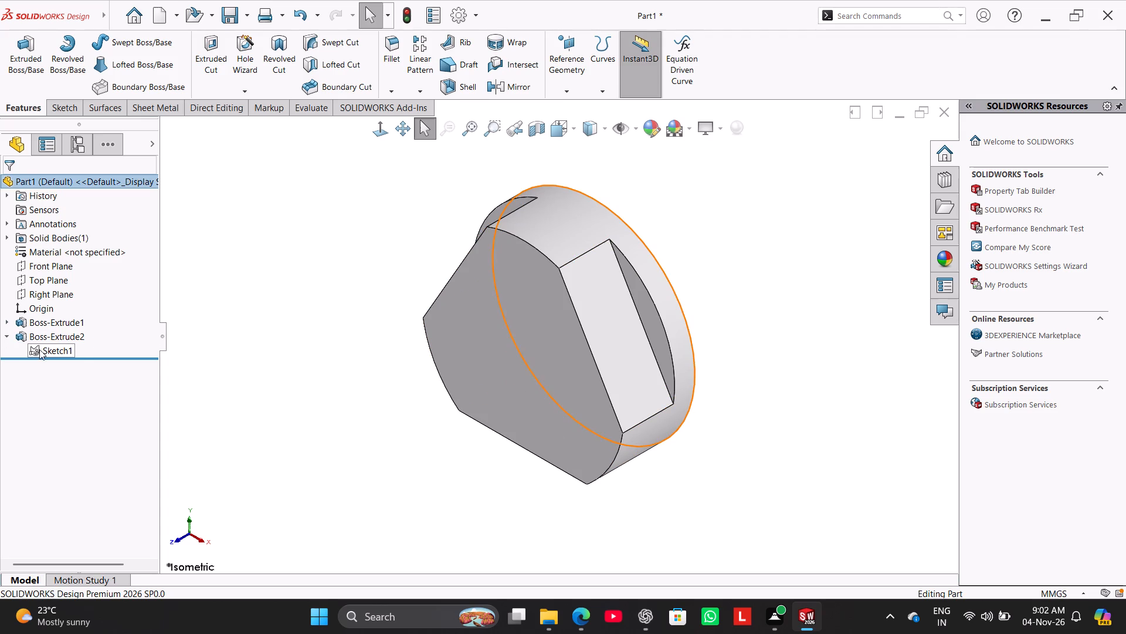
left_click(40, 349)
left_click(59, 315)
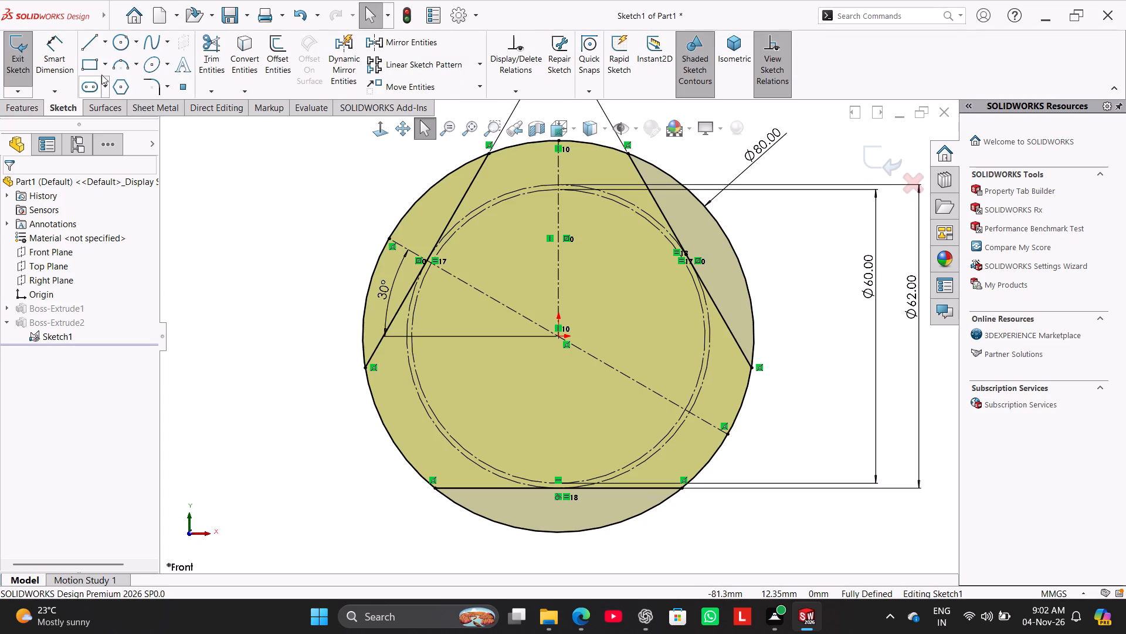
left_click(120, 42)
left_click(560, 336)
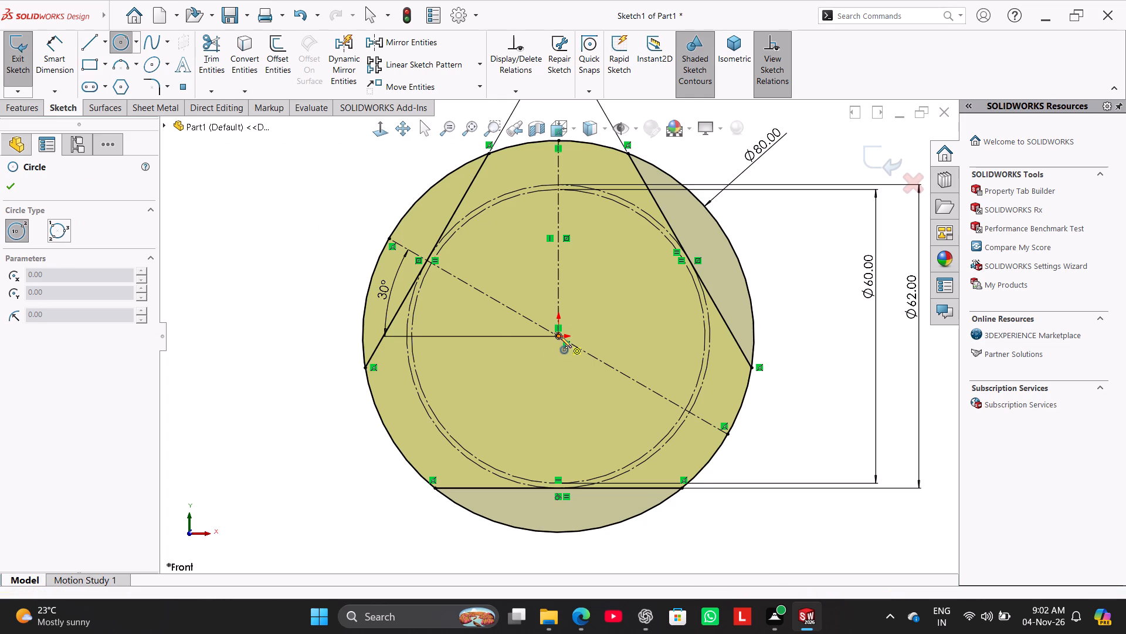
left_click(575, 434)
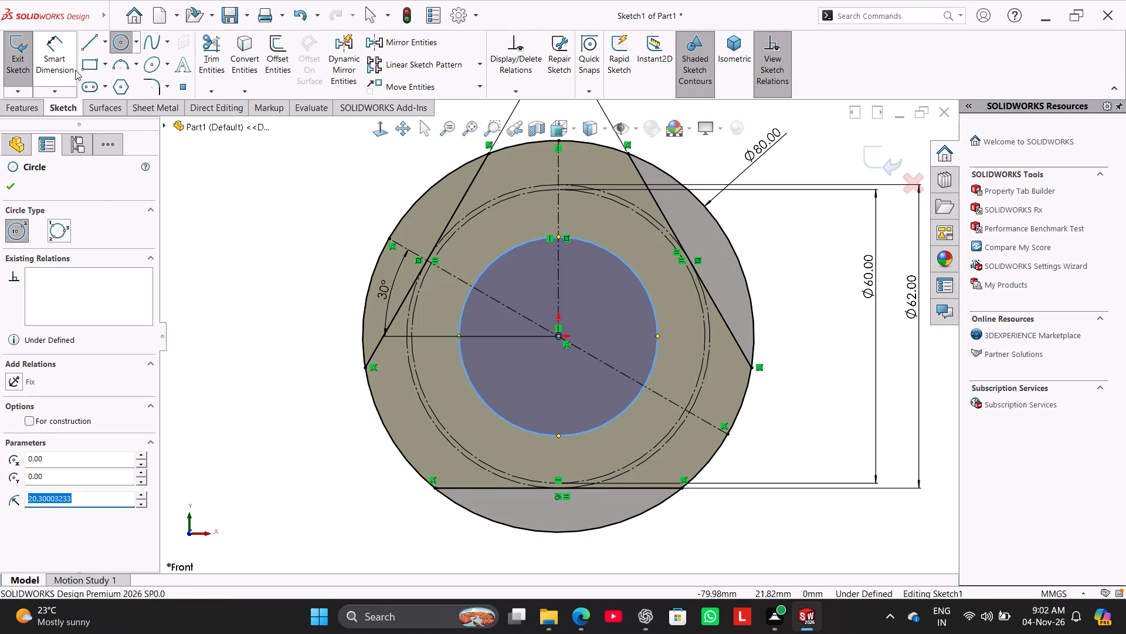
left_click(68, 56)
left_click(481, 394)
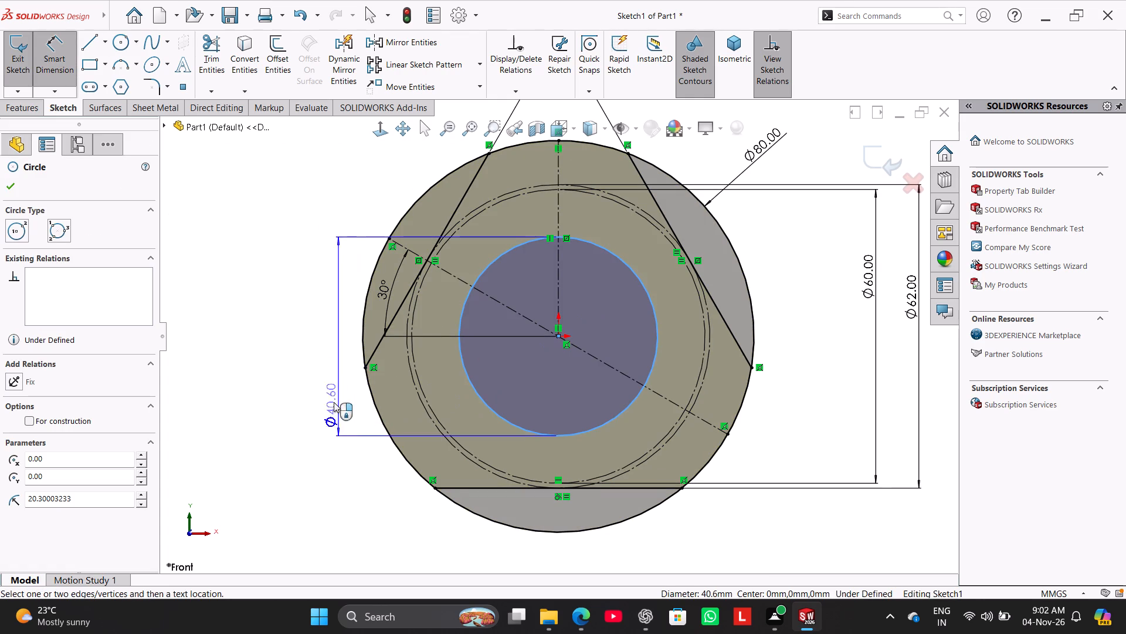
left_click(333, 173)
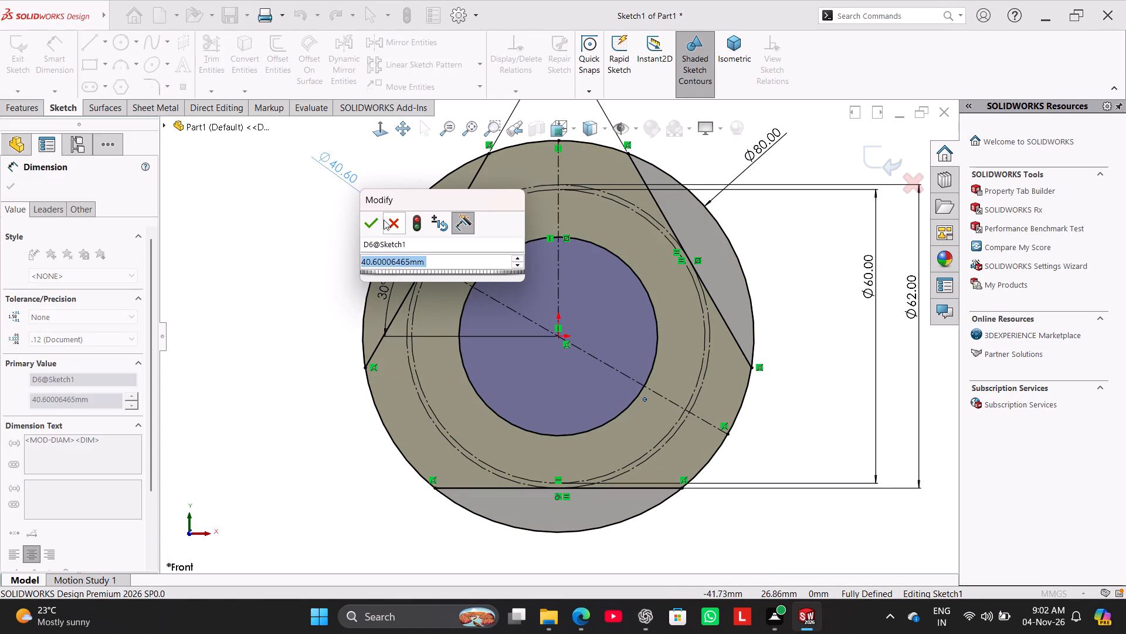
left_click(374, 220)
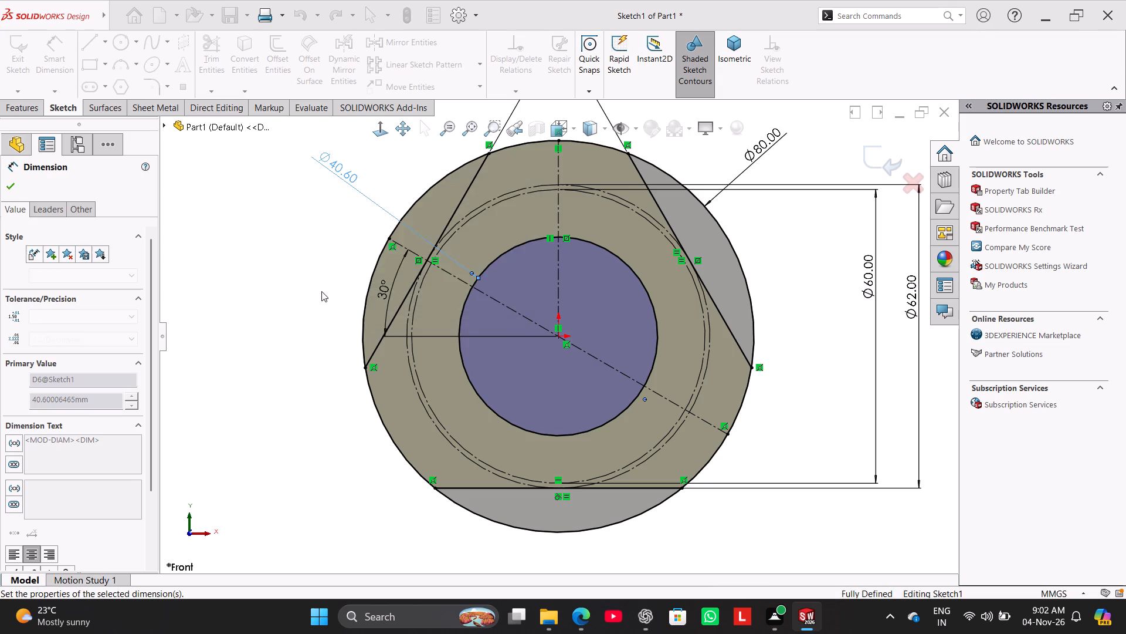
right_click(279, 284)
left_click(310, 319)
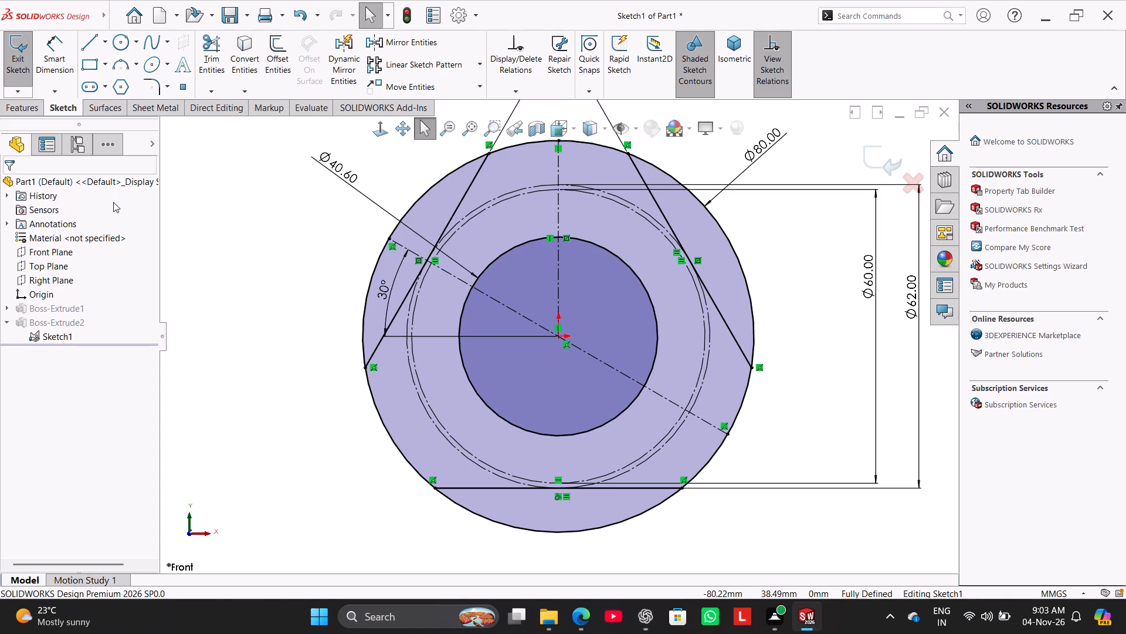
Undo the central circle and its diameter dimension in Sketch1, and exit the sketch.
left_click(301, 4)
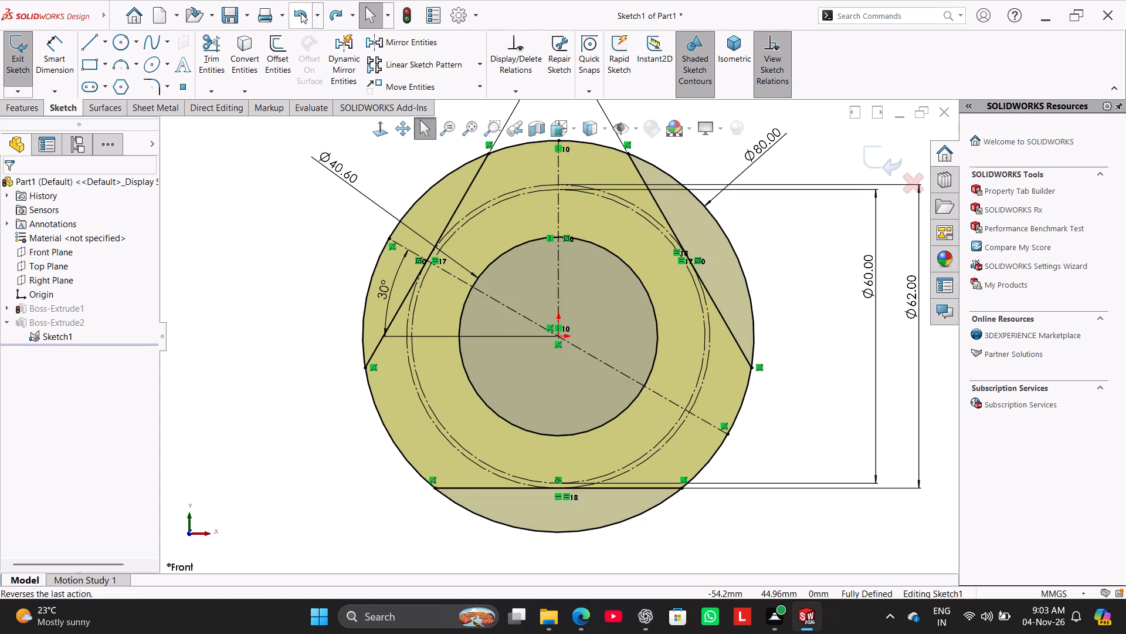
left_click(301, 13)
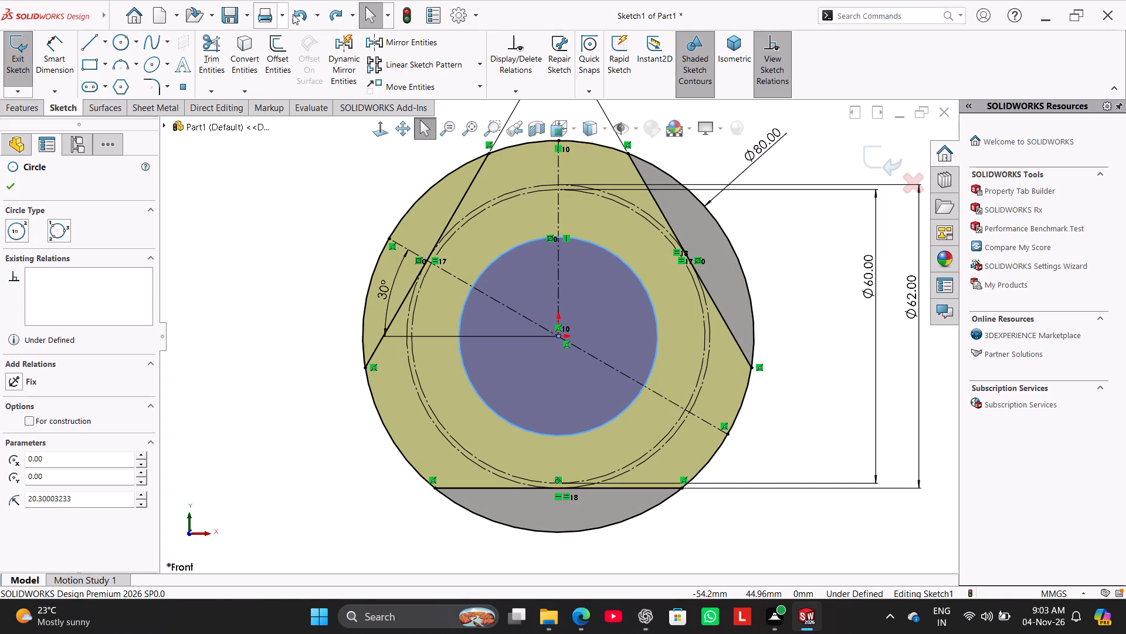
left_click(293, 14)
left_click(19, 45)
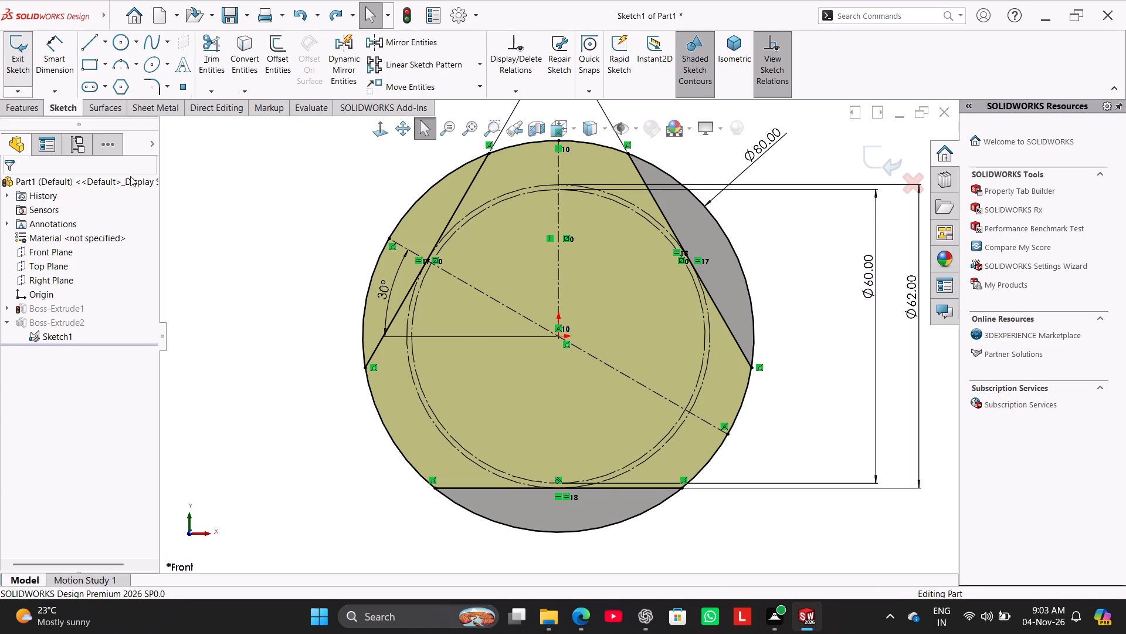
Start a new sketch on the three-flat boss's front face and draw an origin-centred circle dimensioned to 40 mm diameter.
right_click(538, 262)
left_click(572, 242)
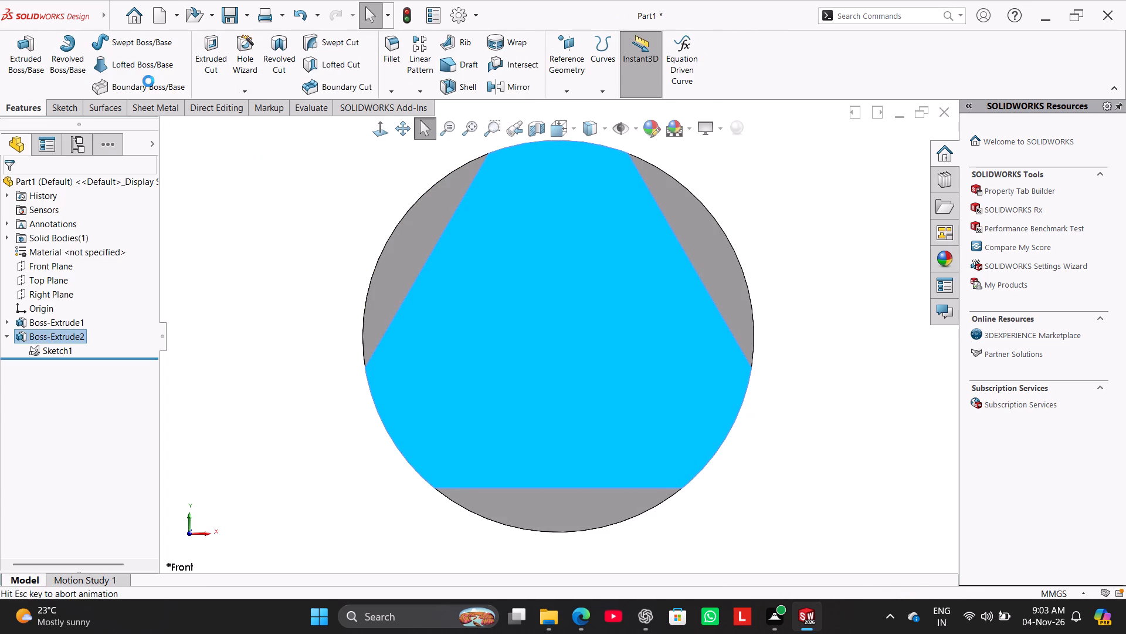
left_click(120, 43)
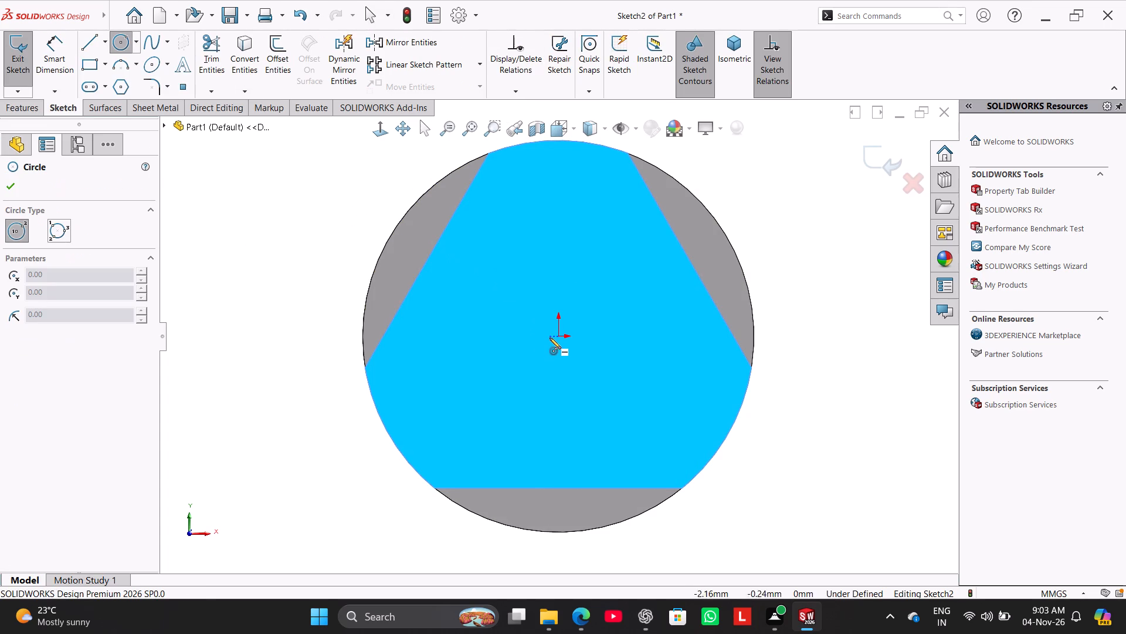
left_click(557, 335)
left_click(565, 425)
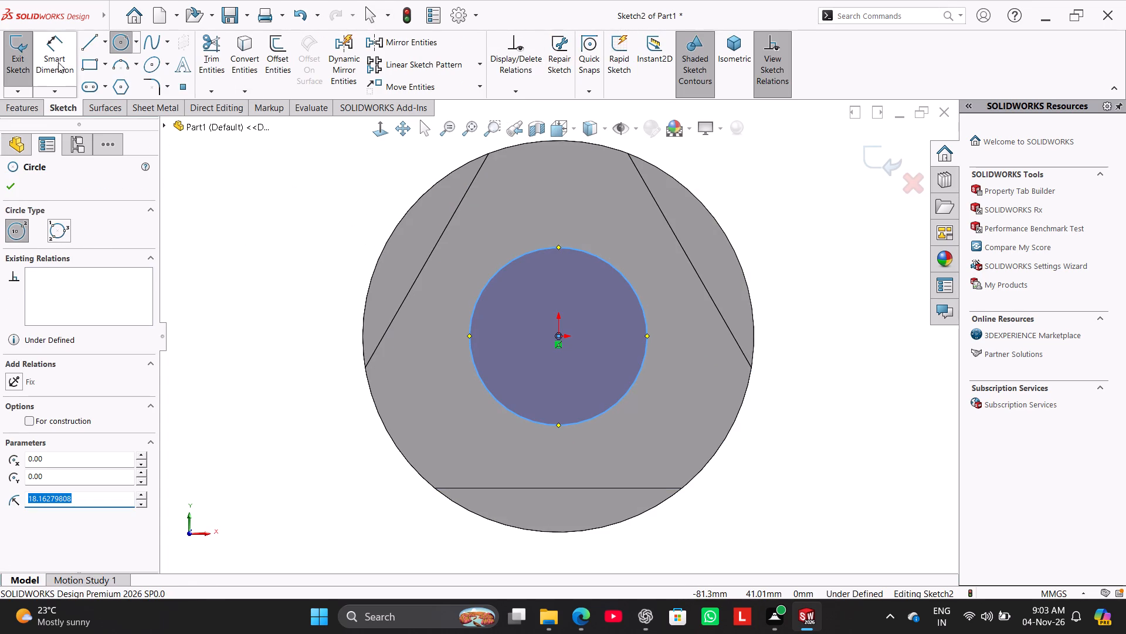
left_click(54, 59)
left_click(483, 293)
left_click(332, 183)
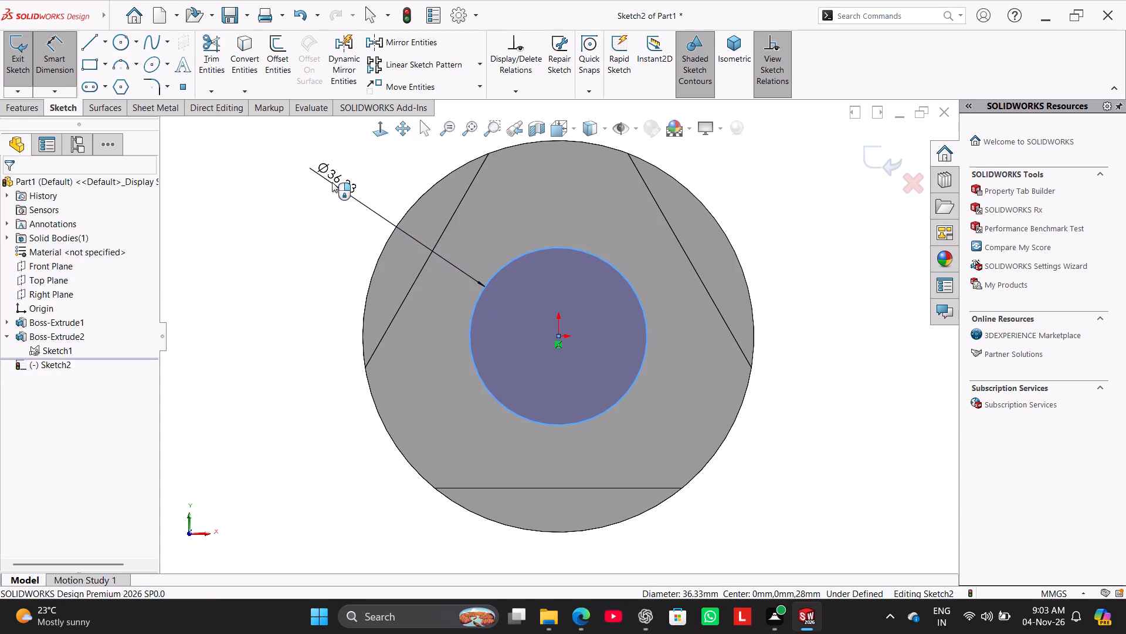
type("40")
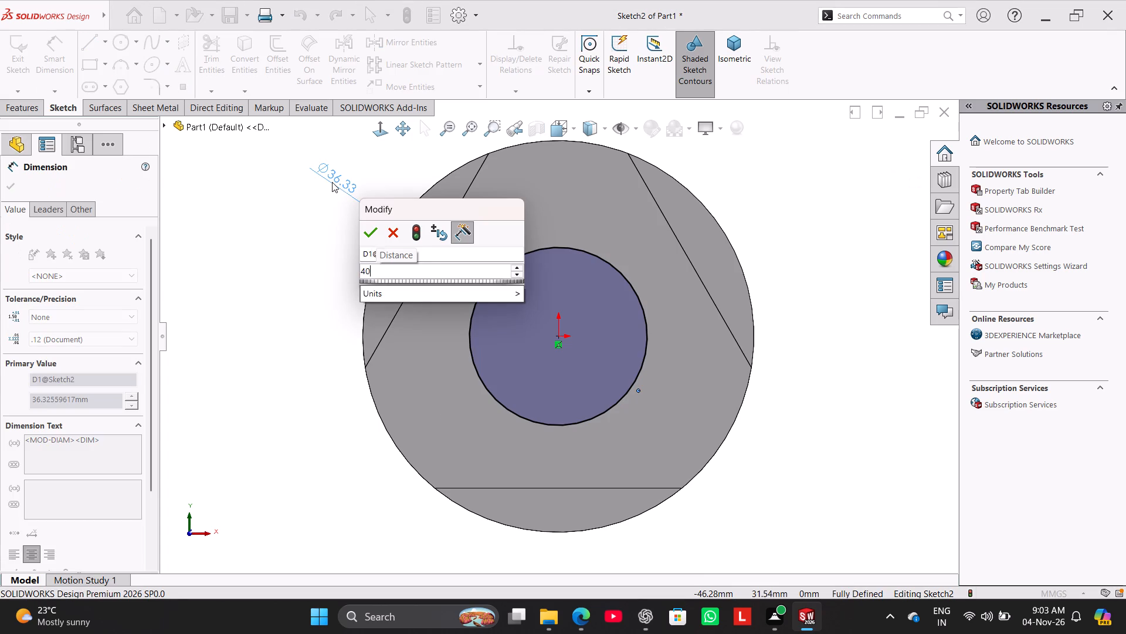
key("Return")
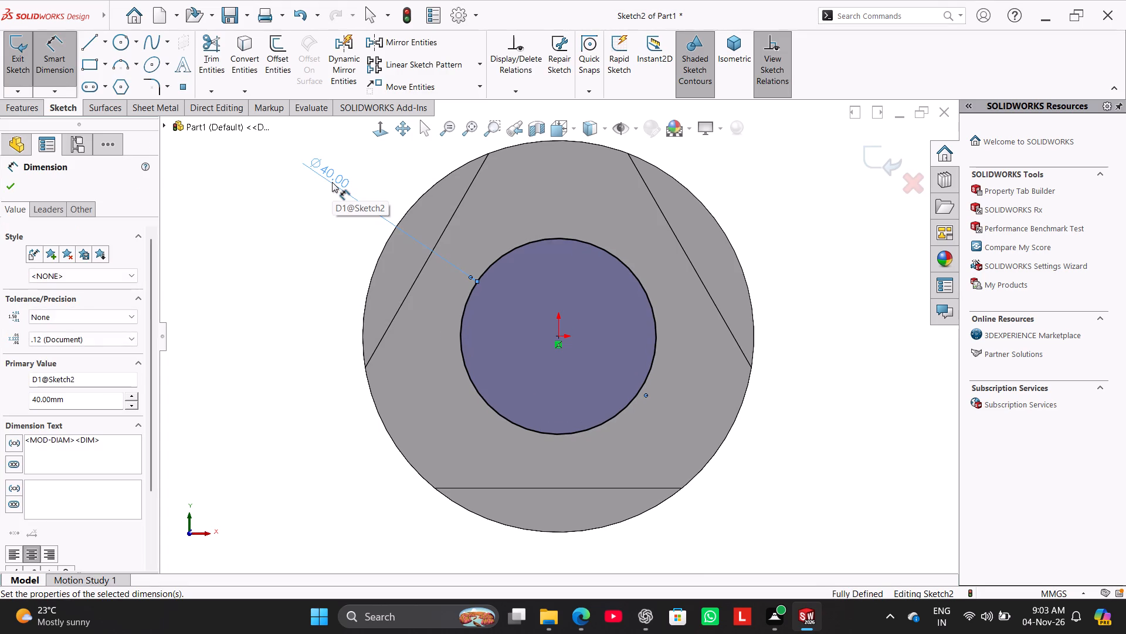
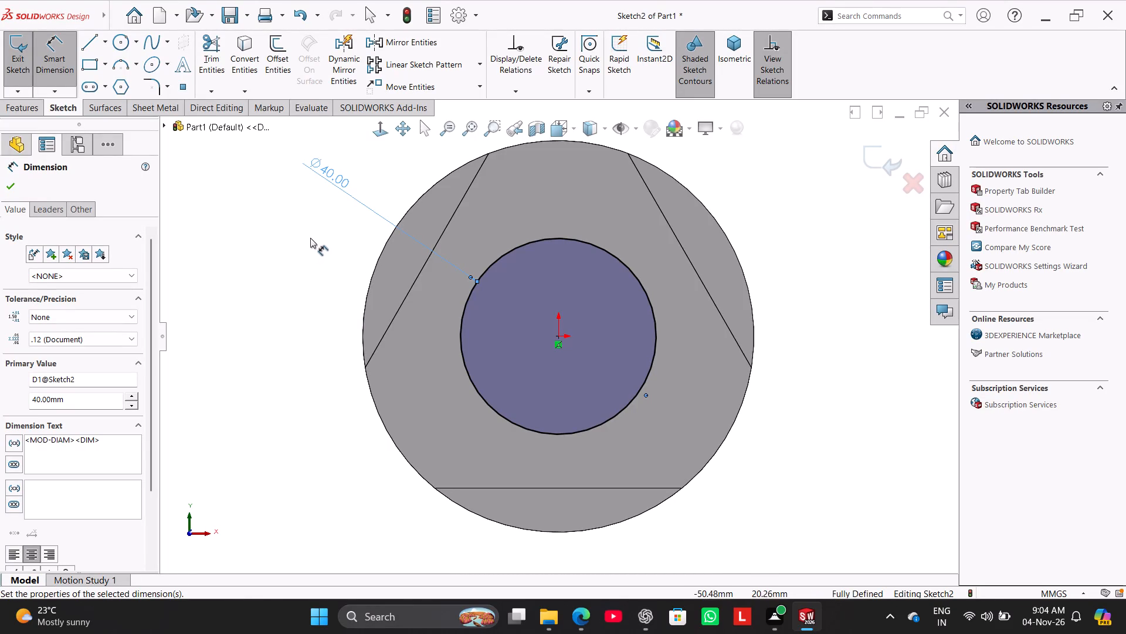
Extrude-cut the 40 mm circle sketch blind to a depth of 18 mm from the boss's front face.
right_click(295, 234)
left_click(342, 275)
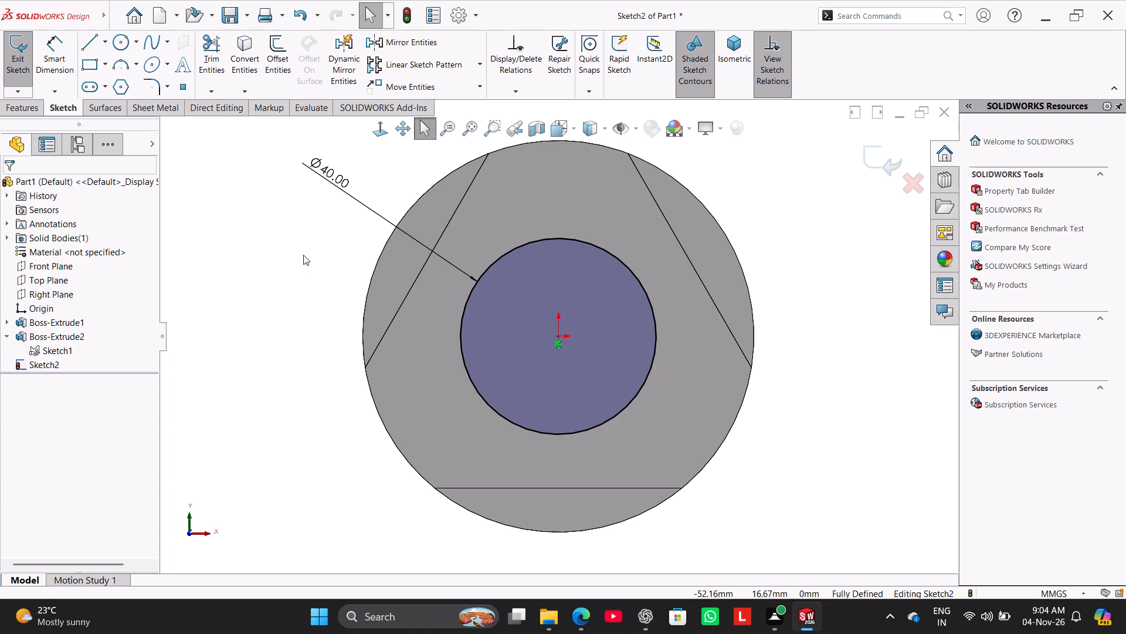
left_click(30, 106)
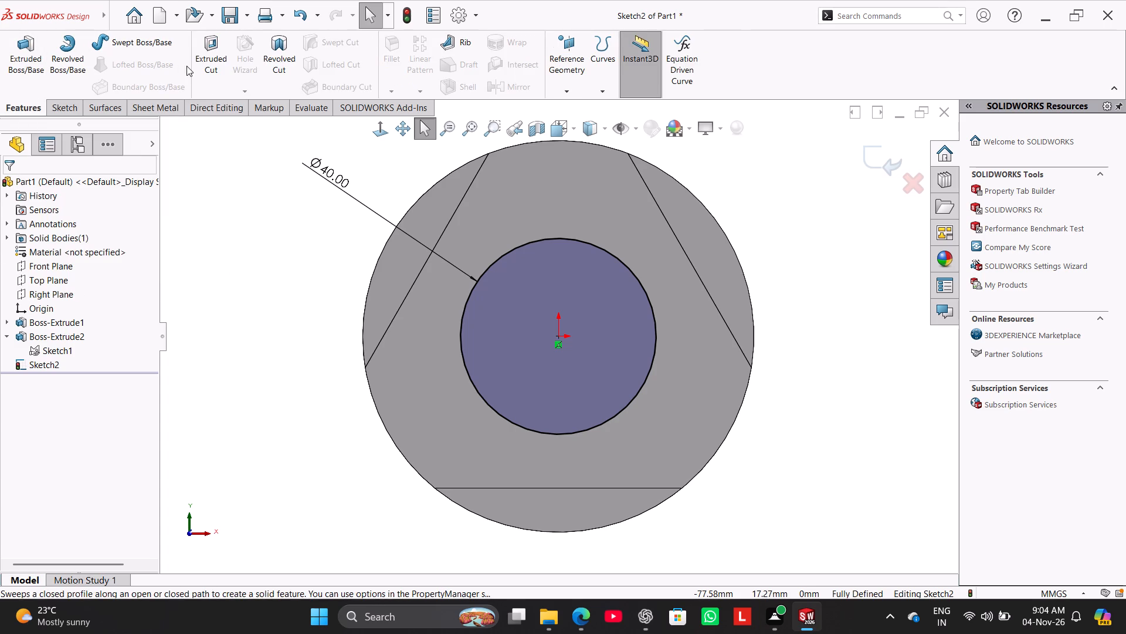
left_click(204, 64)
middle_click_drag(318, 213, 317, 217)
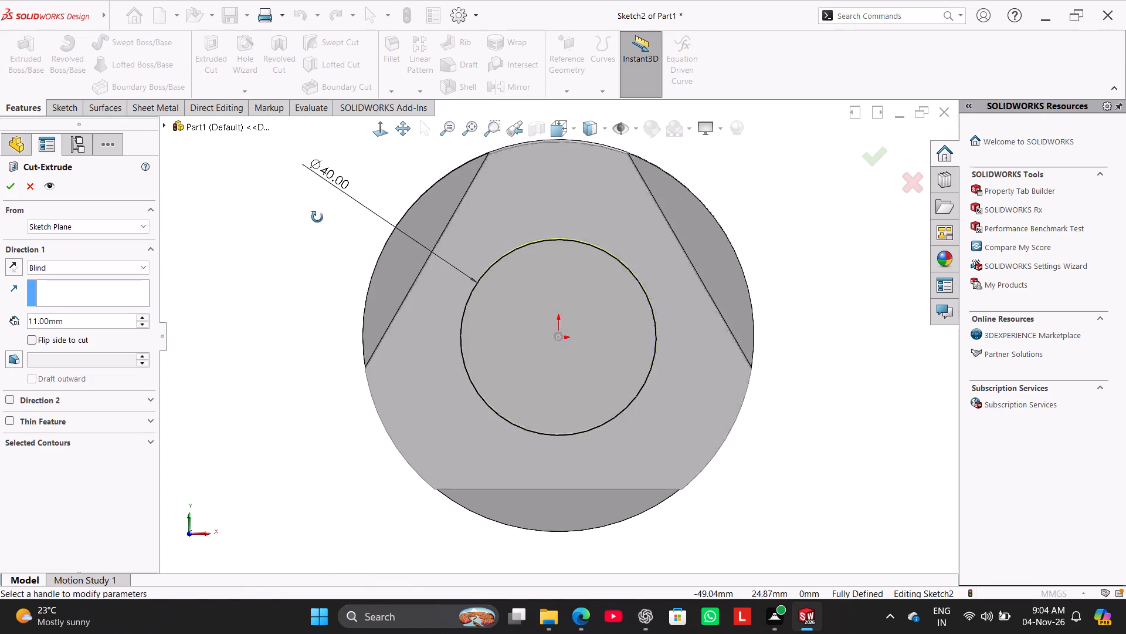
middle_click_drag(317, 217, 278, 272)
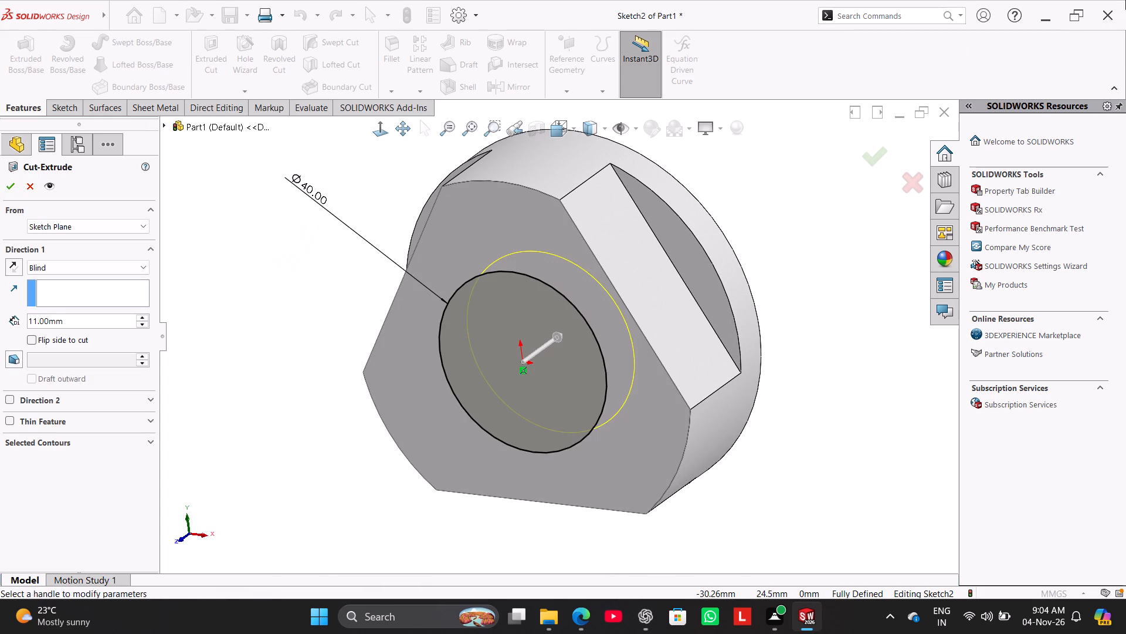
double_click(111, 325)
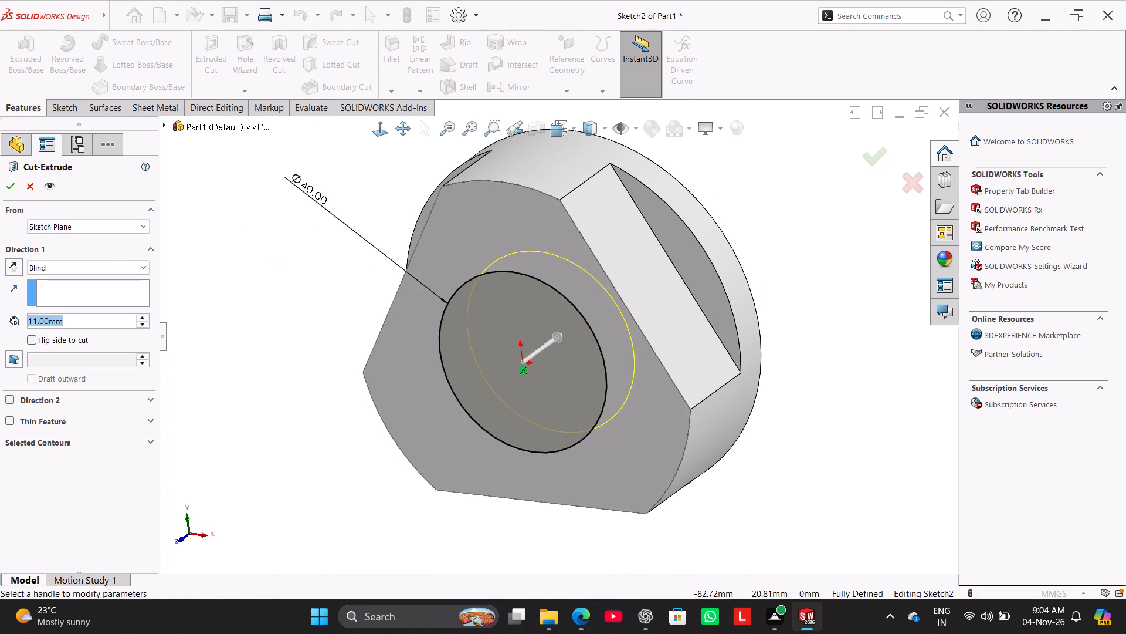
type("18")
key("Return")
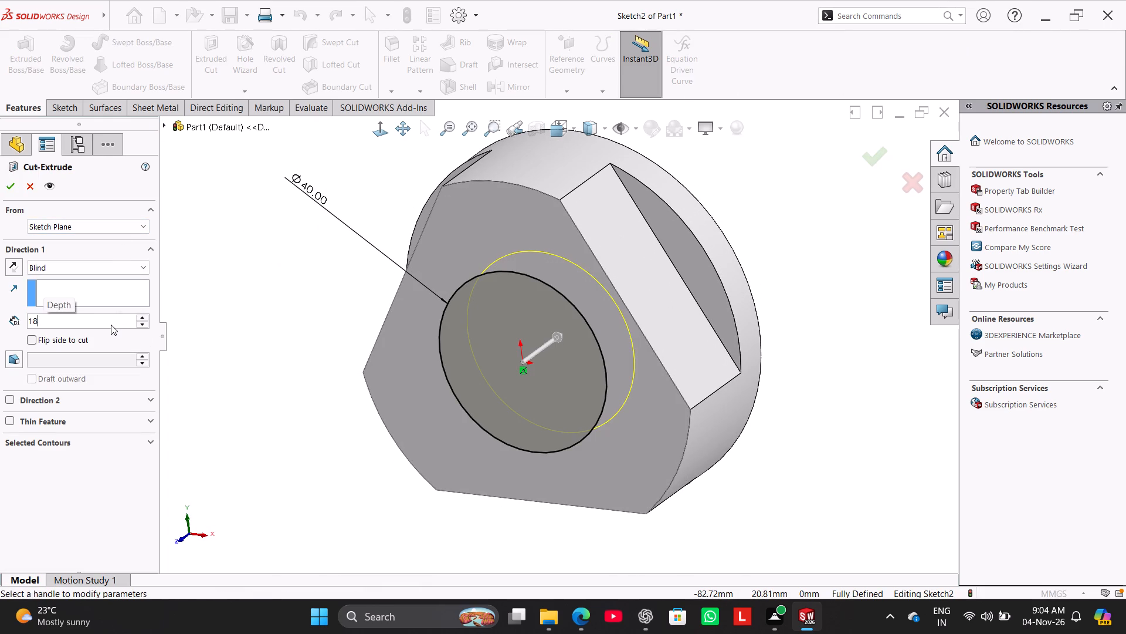
left_click(7, 185)
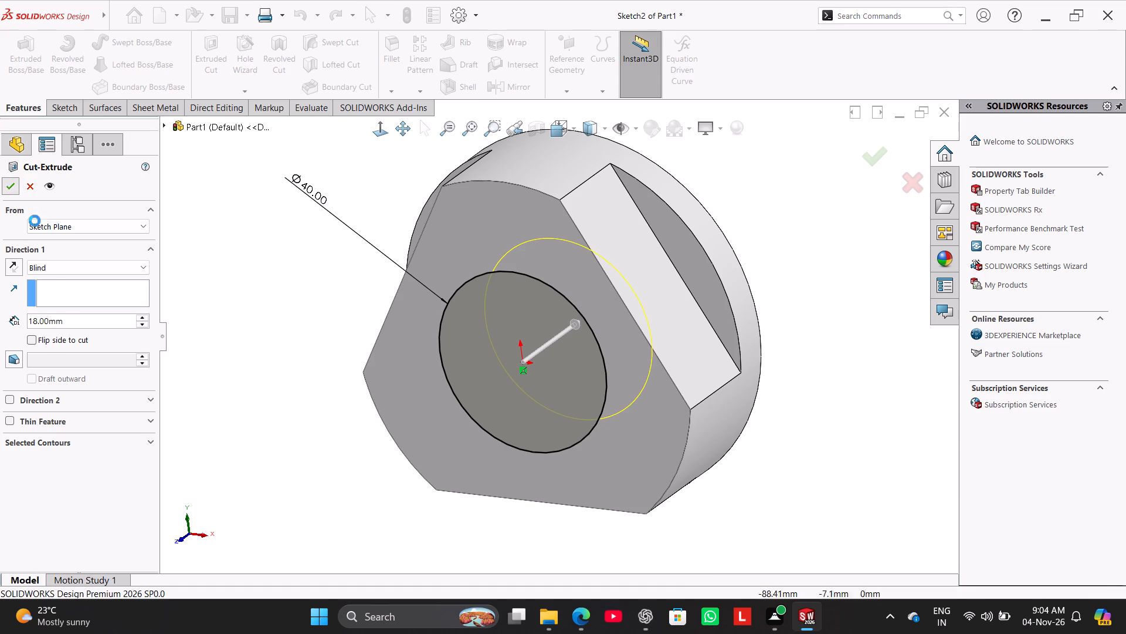
left_click(293, 299)
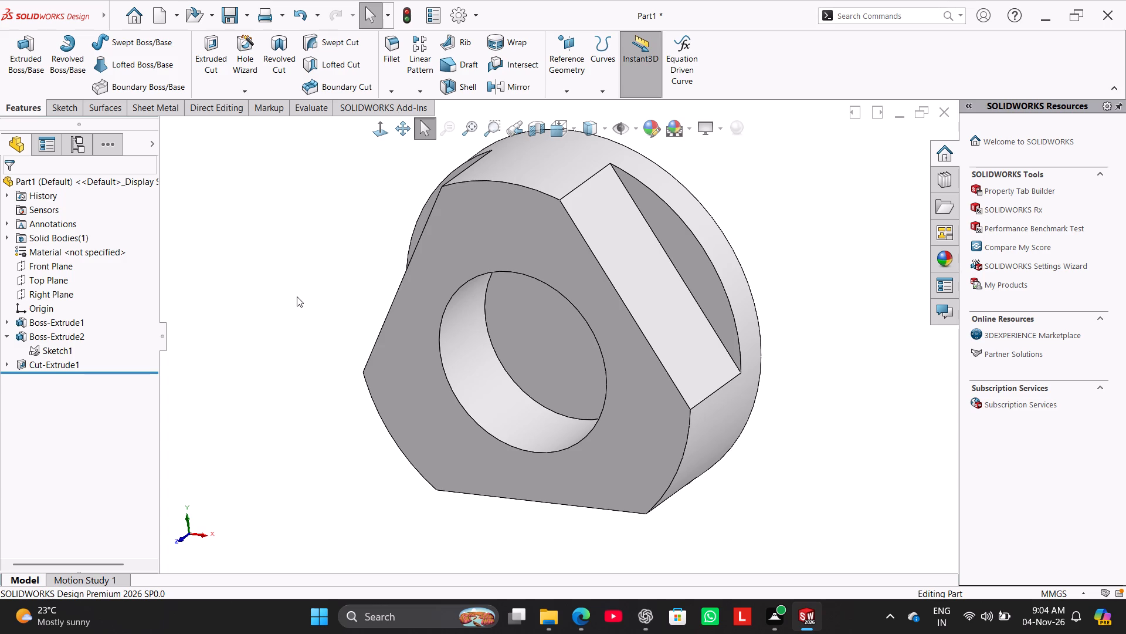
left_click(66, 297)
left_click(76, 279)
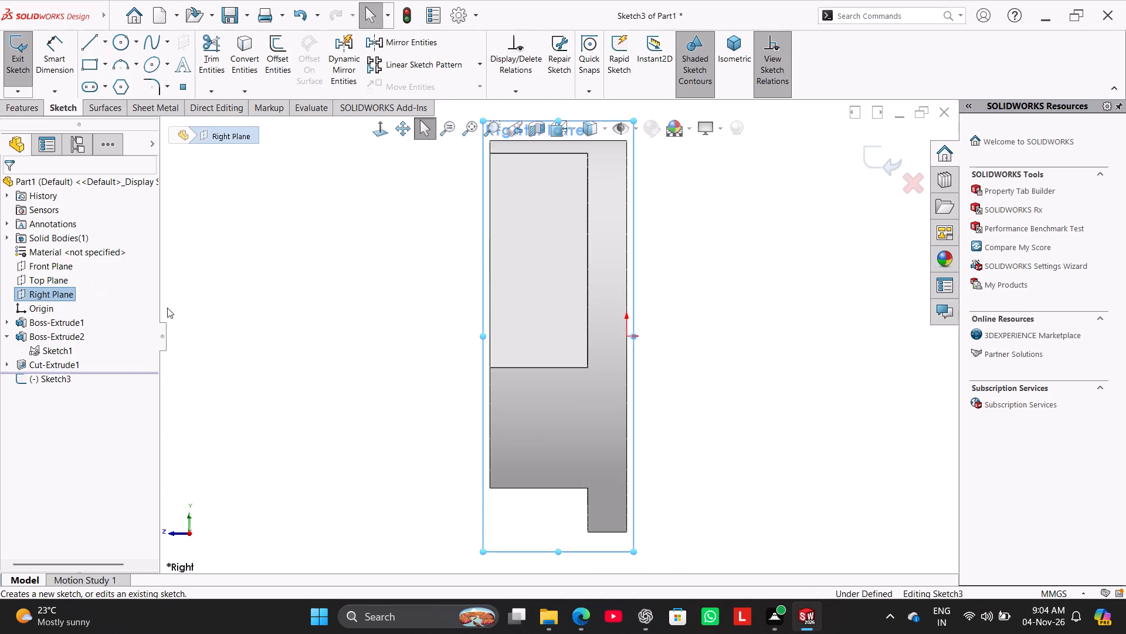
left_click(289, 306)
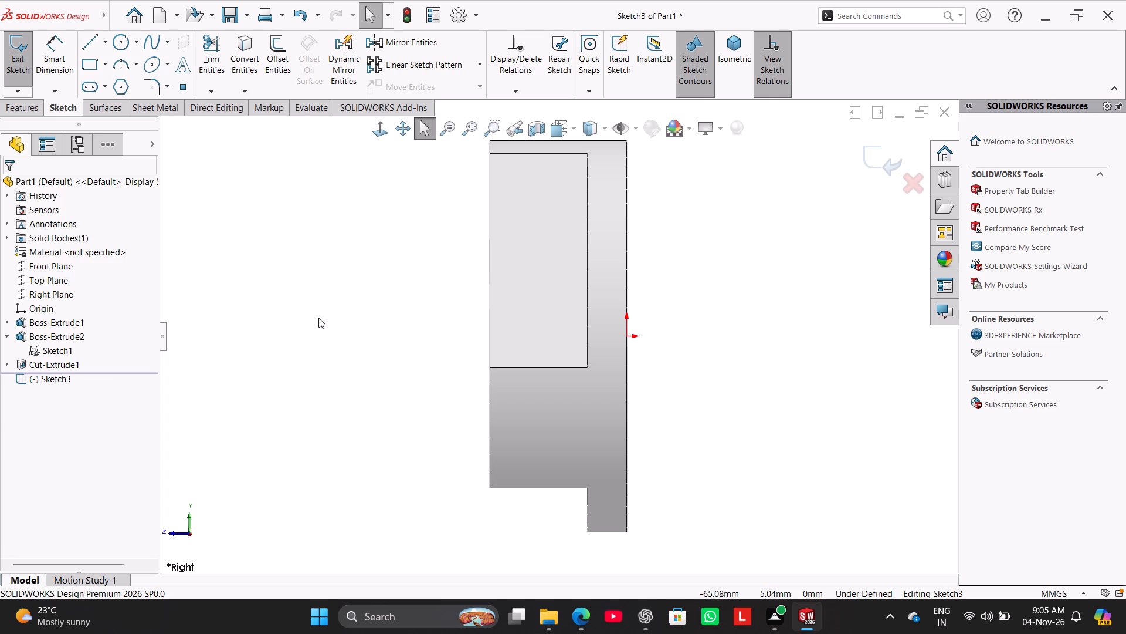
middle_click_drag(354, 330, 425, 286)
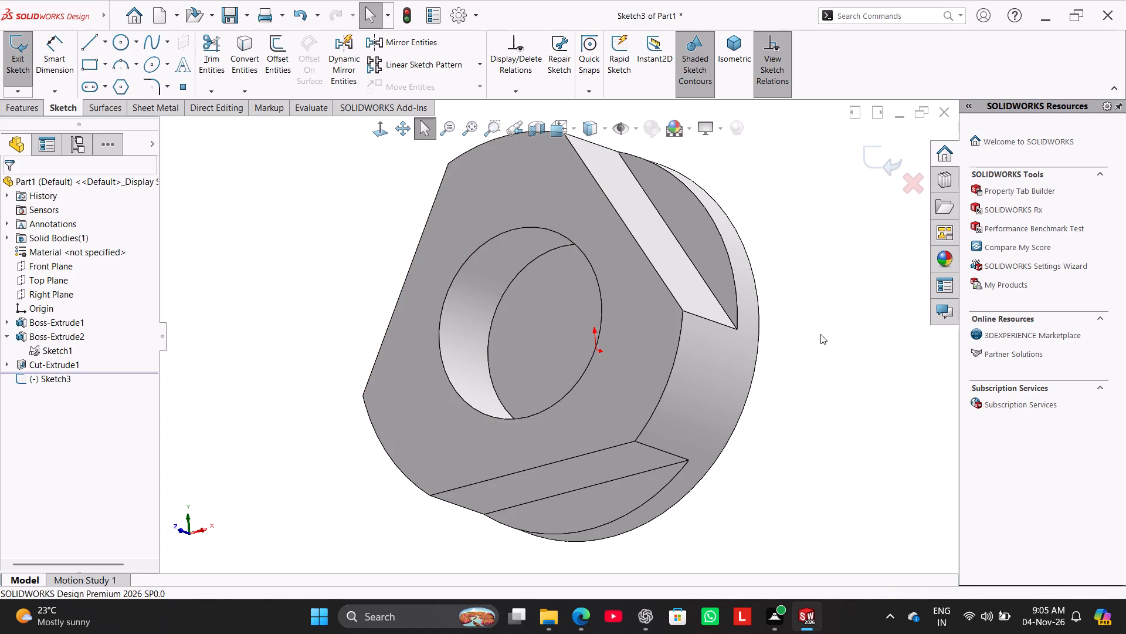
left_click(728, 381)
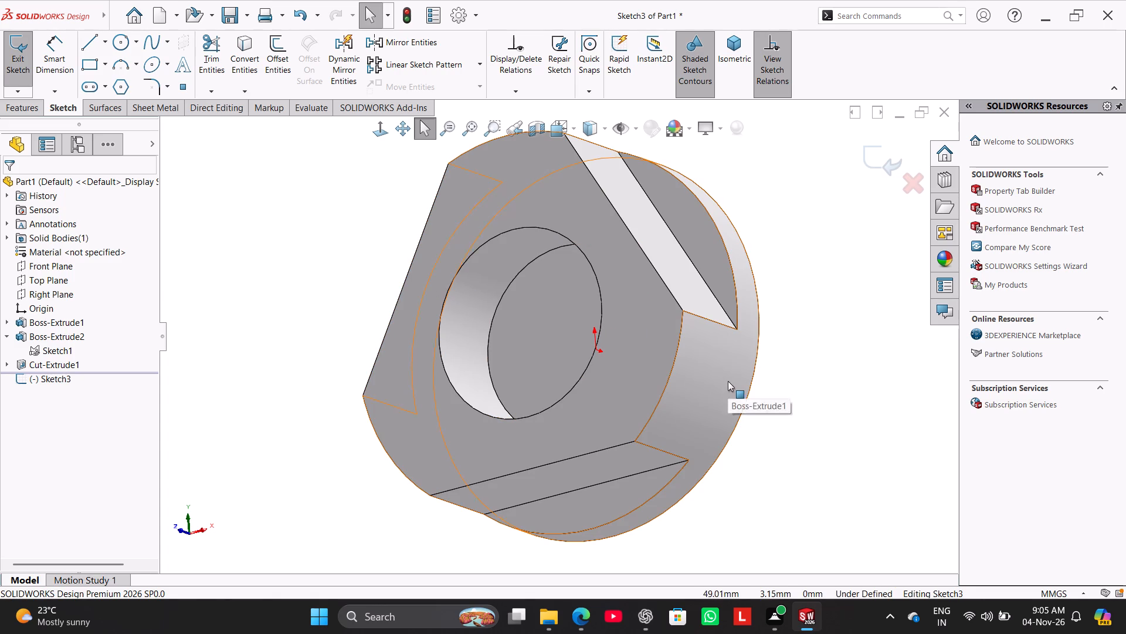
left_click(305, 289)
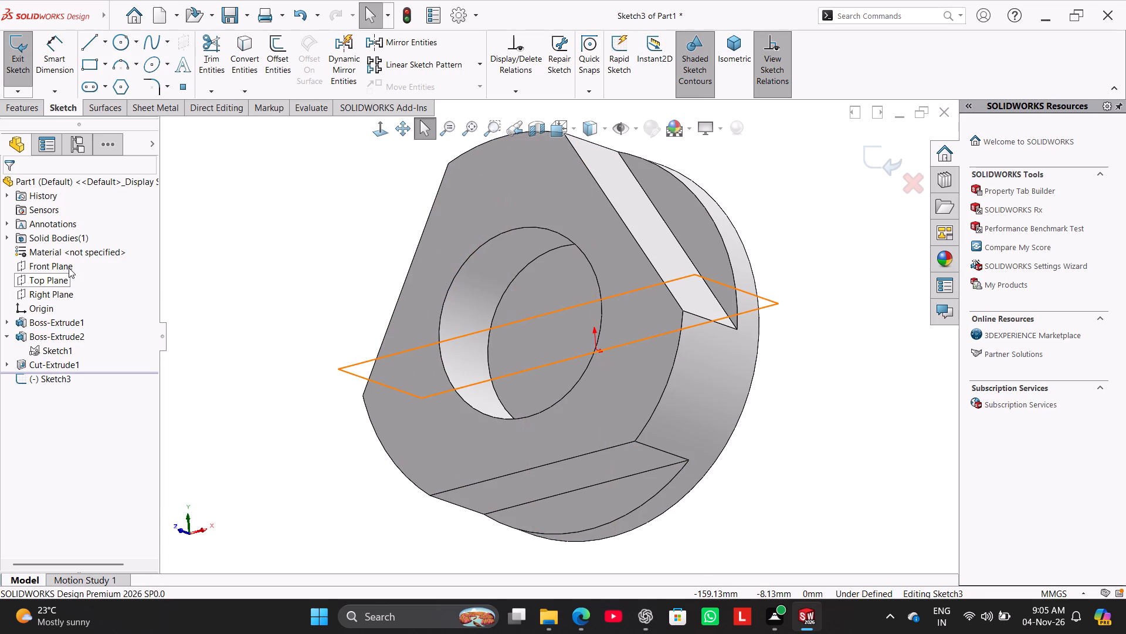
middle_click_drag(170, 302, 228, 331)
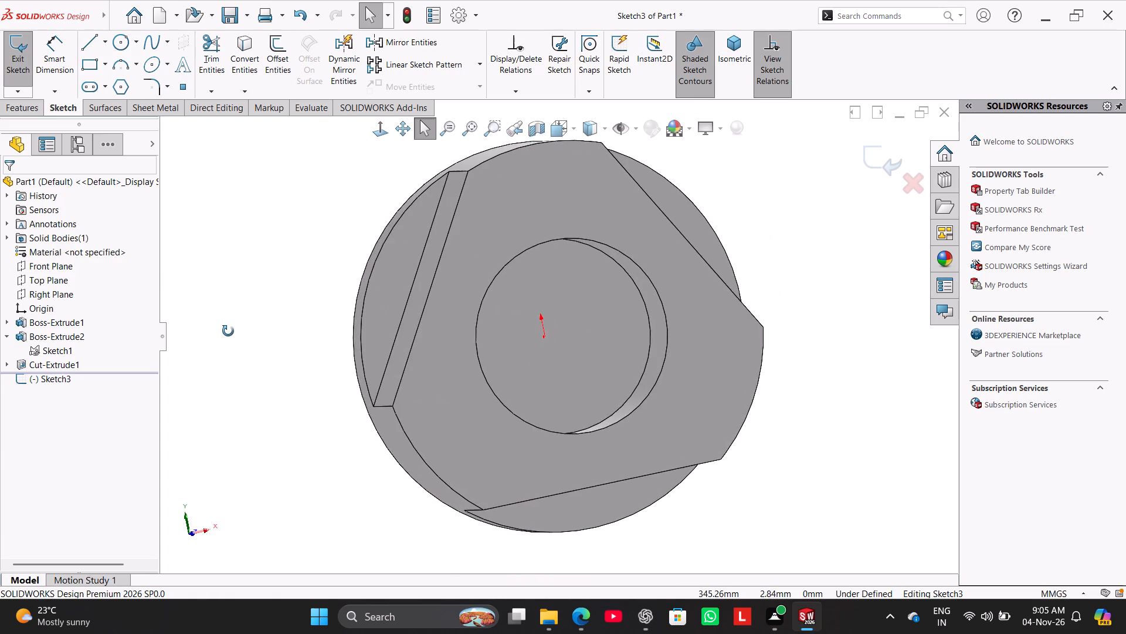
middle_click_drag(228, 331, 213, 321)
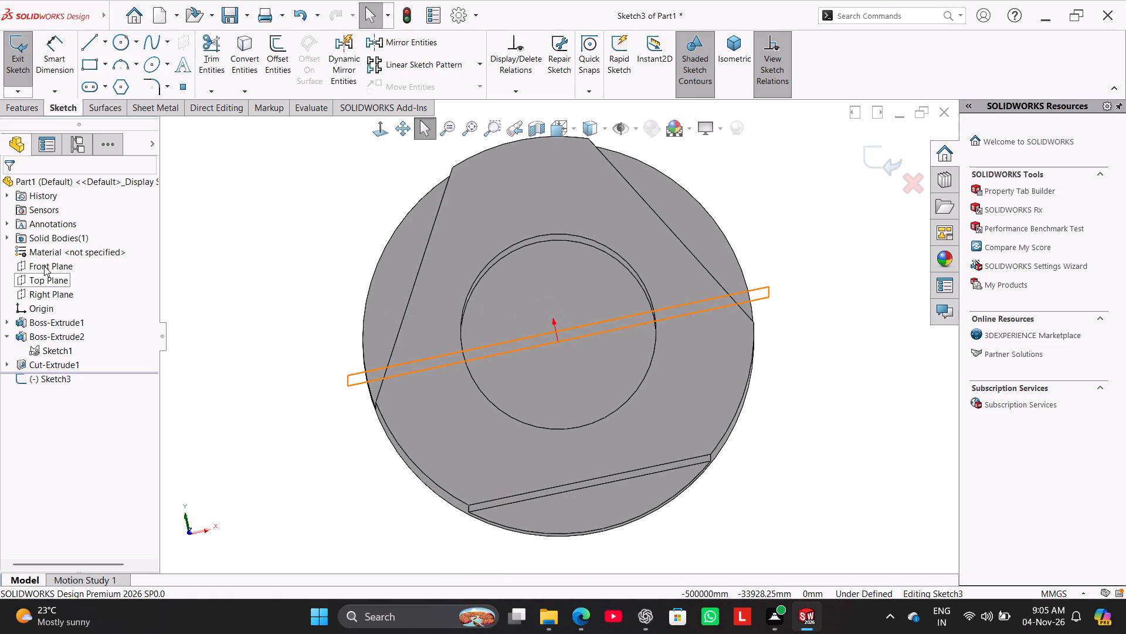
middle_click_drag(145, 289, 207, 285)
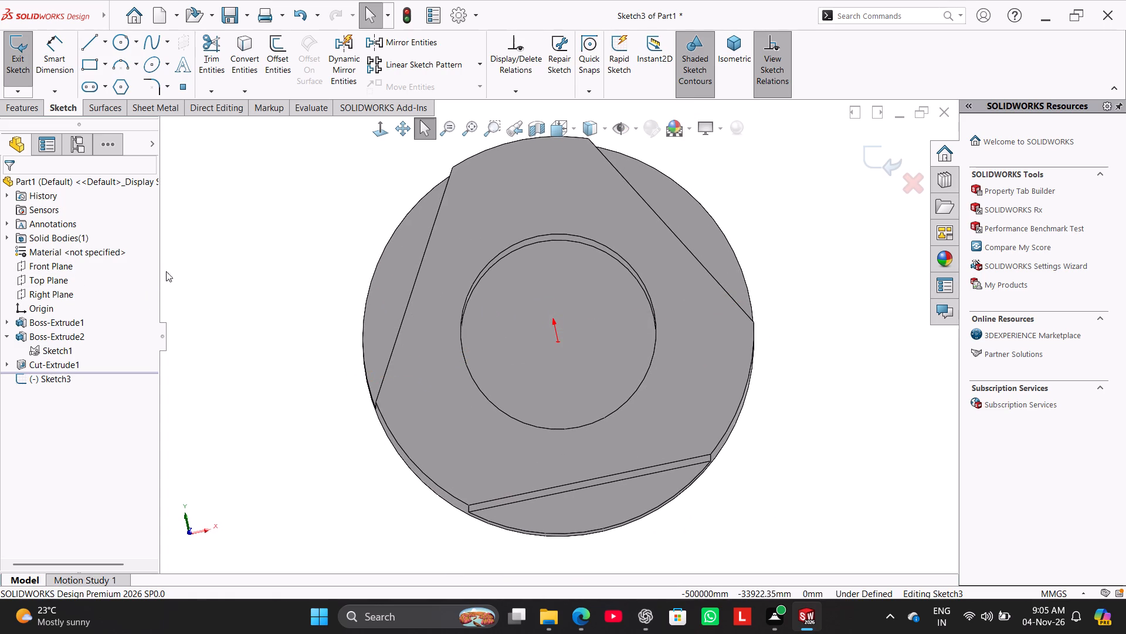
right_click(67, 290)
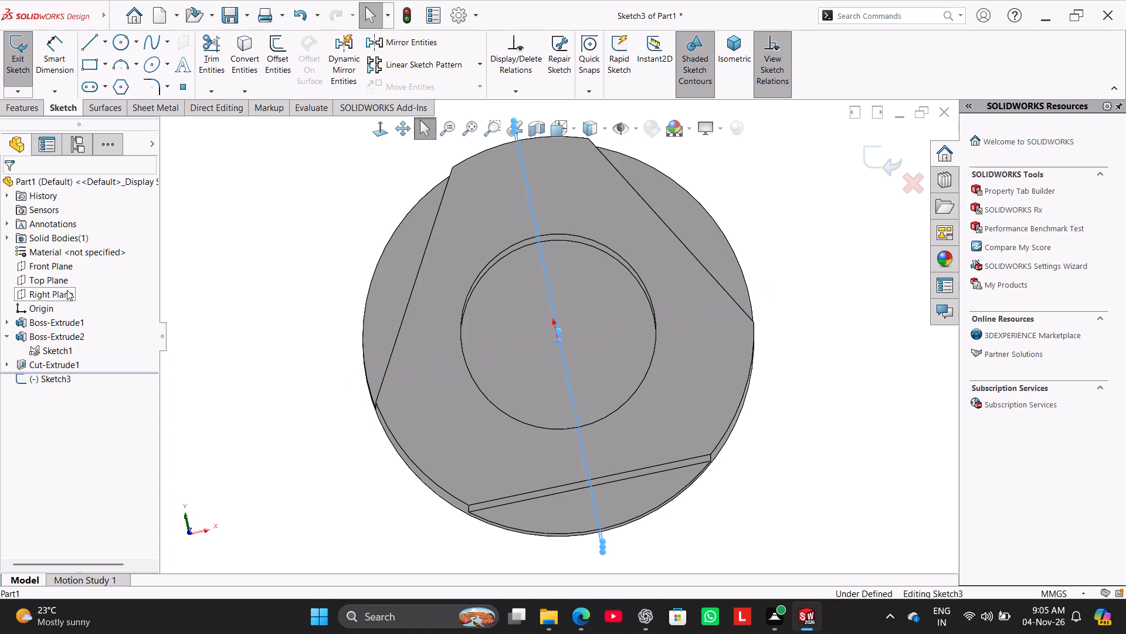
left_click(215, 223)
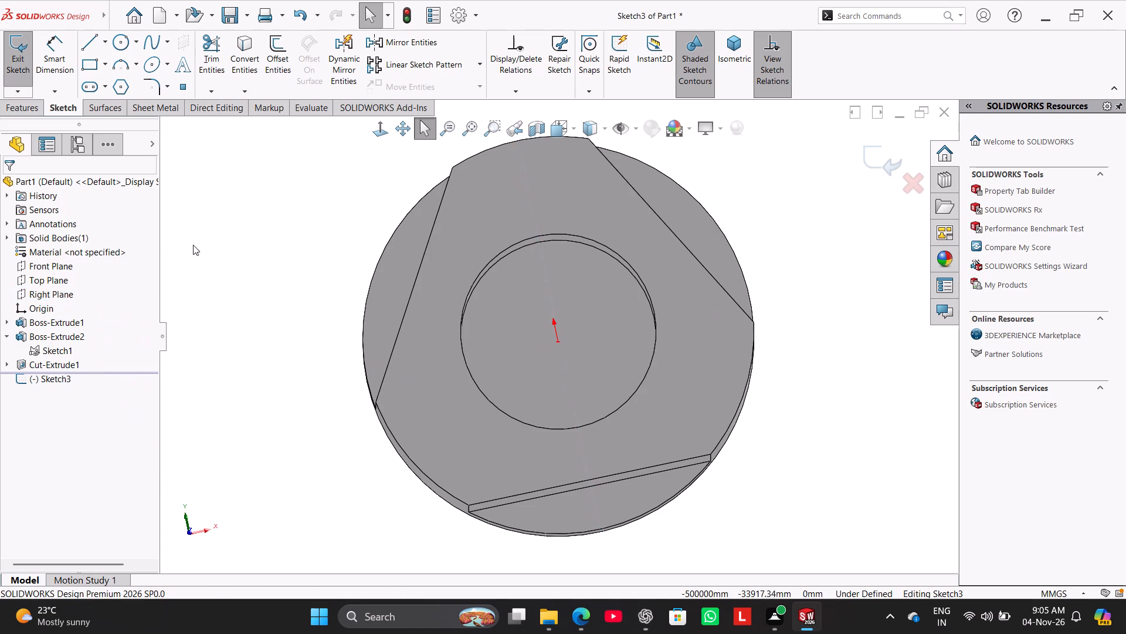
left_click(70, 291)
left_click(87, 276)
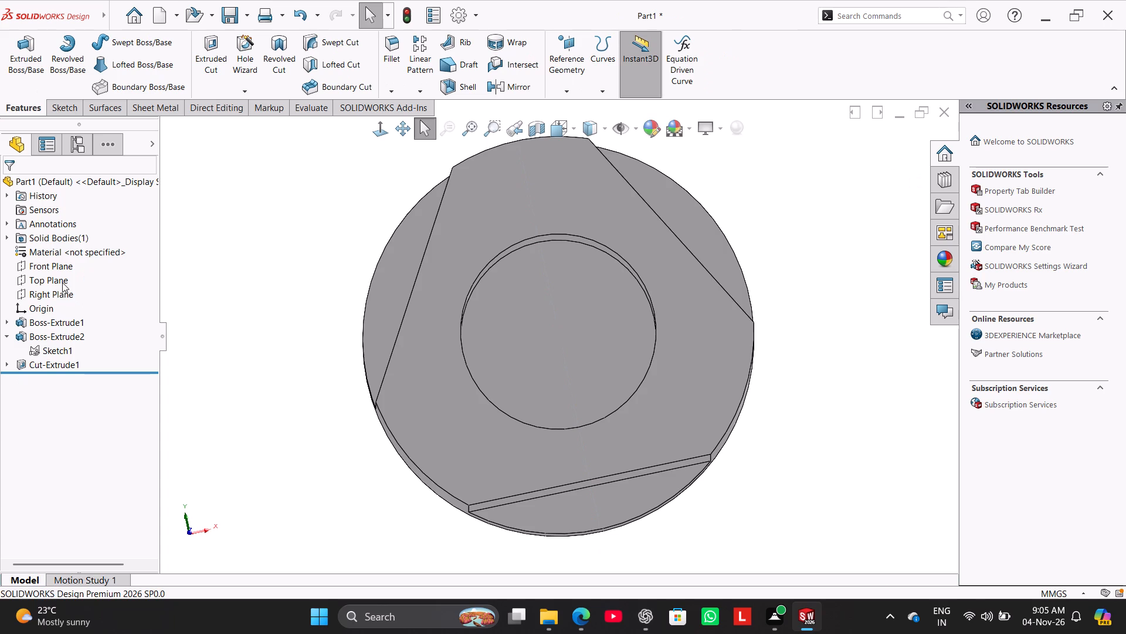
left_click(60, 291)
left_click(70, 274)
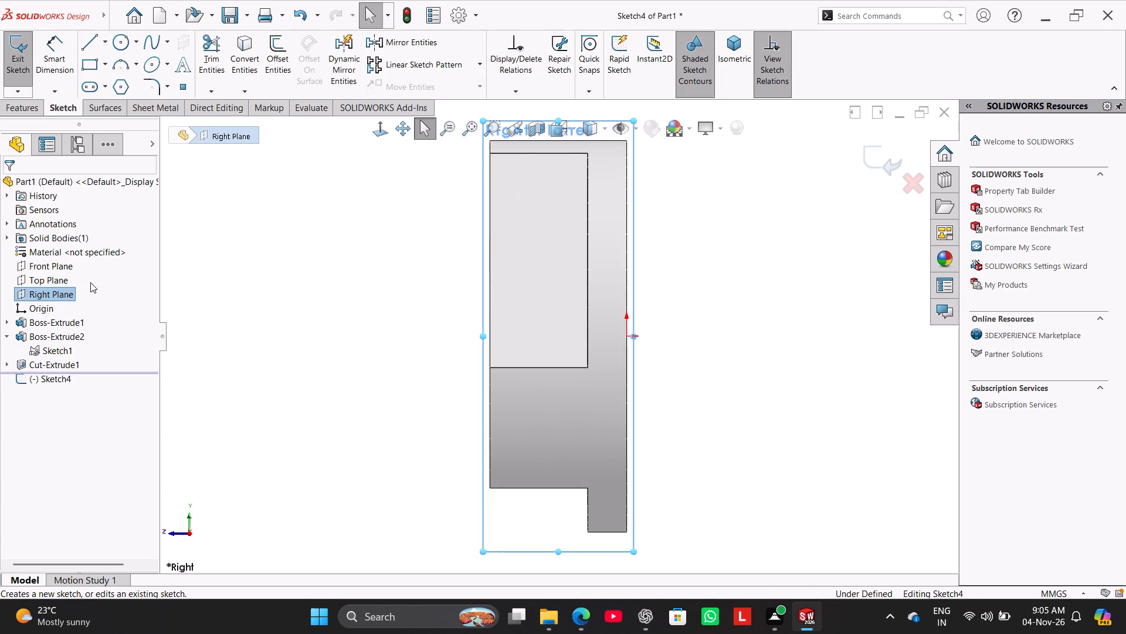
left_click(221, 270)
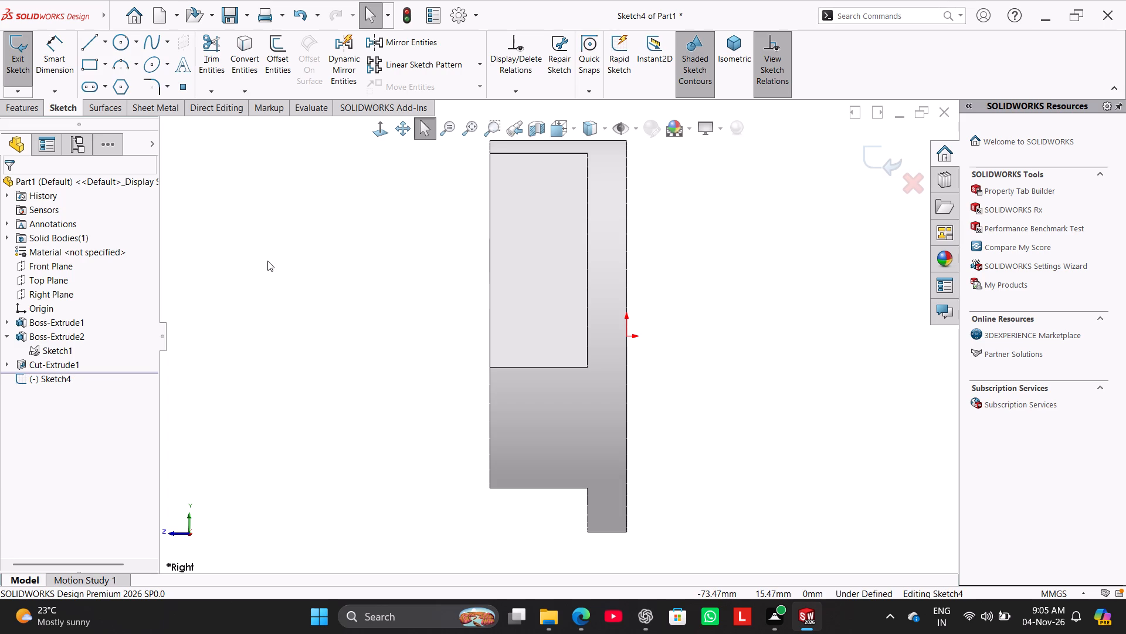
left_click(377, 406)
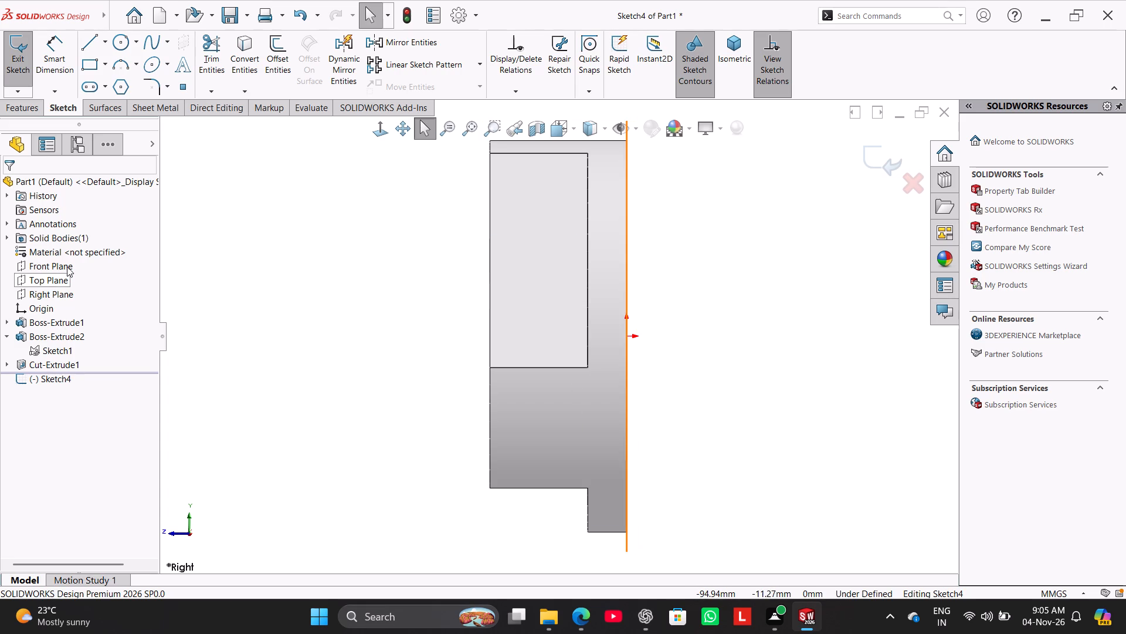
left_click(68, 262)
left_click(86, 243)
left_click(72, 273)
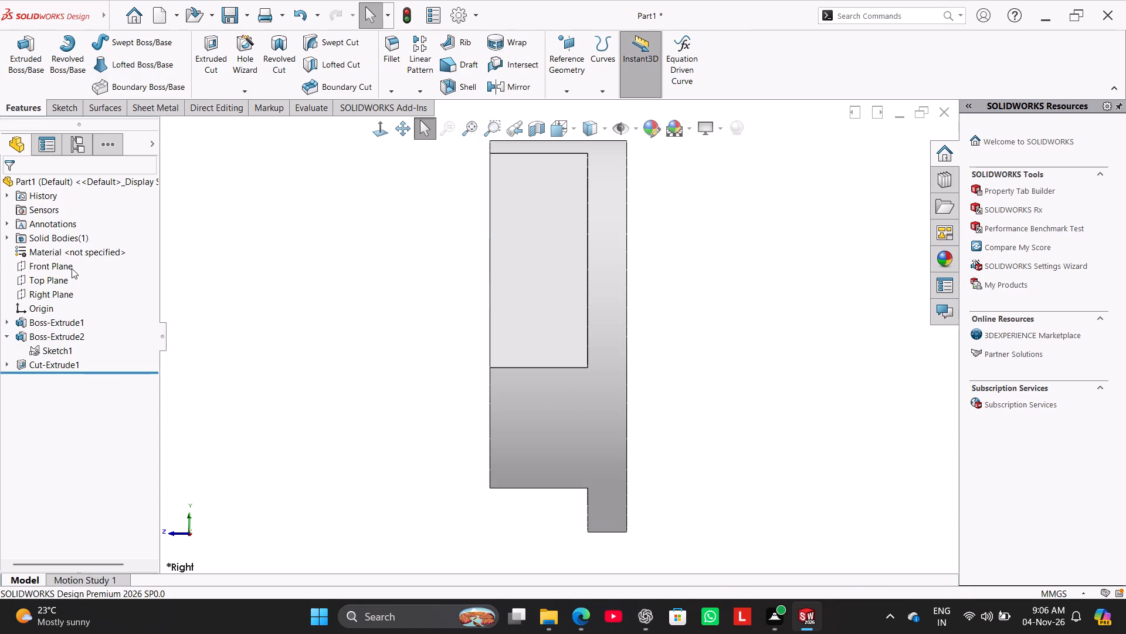
Start a new sketch on the Front Plane.
left_click(72, 266)
left_click(86, 248)
left_click(266, 326)
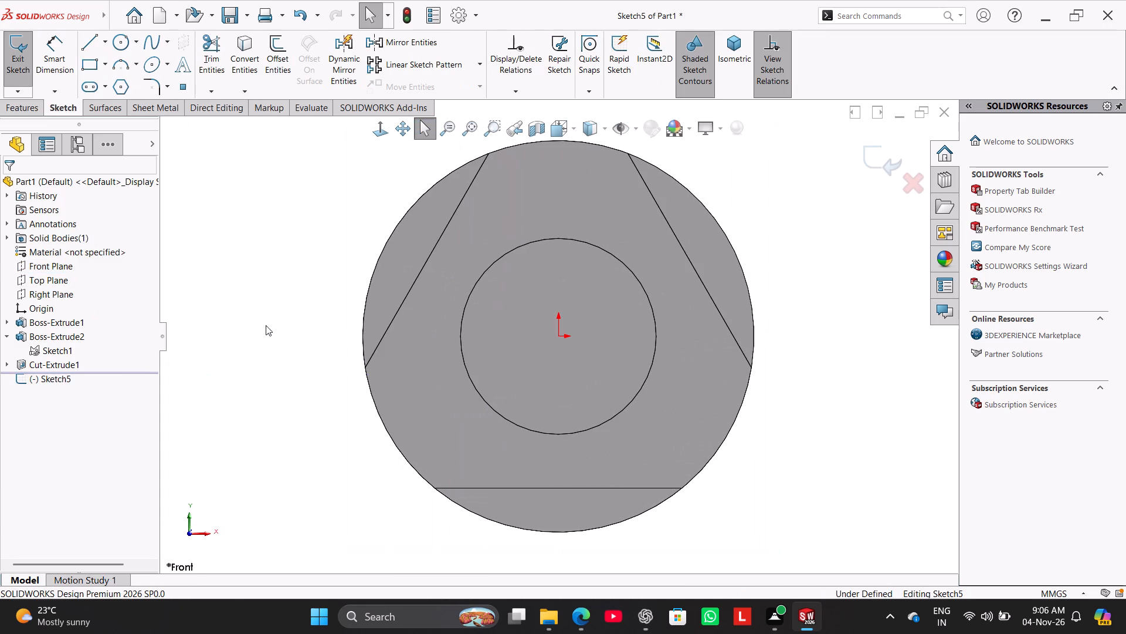
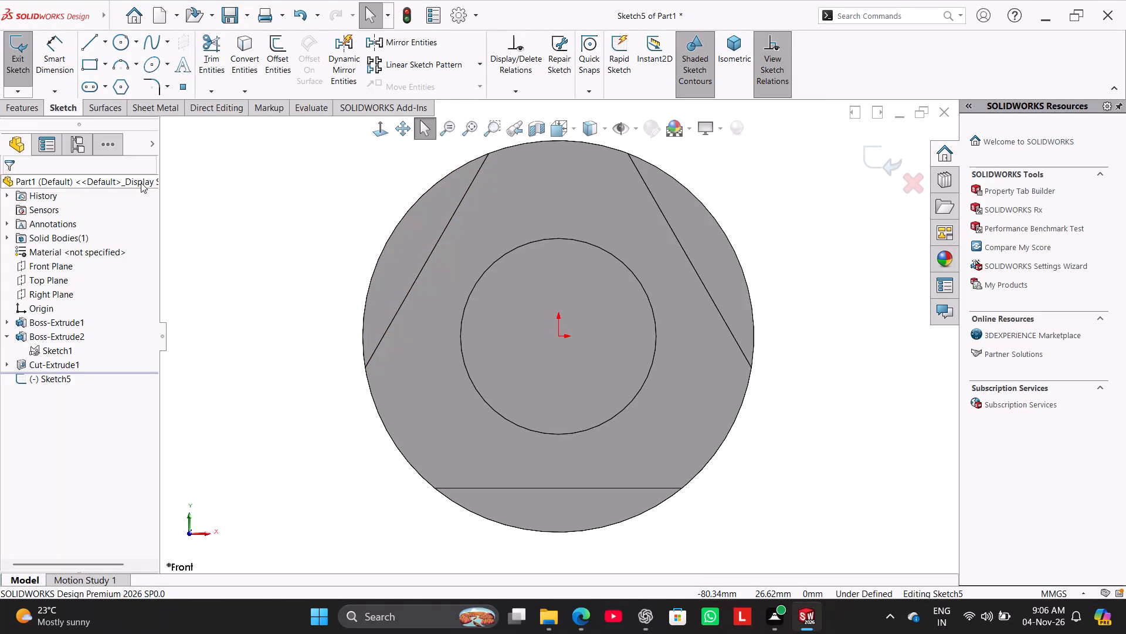
Sketch a 40 mm line from the origin to the middle of the boss's lower-right outer arc, at 330°.
left_click(88, 41)
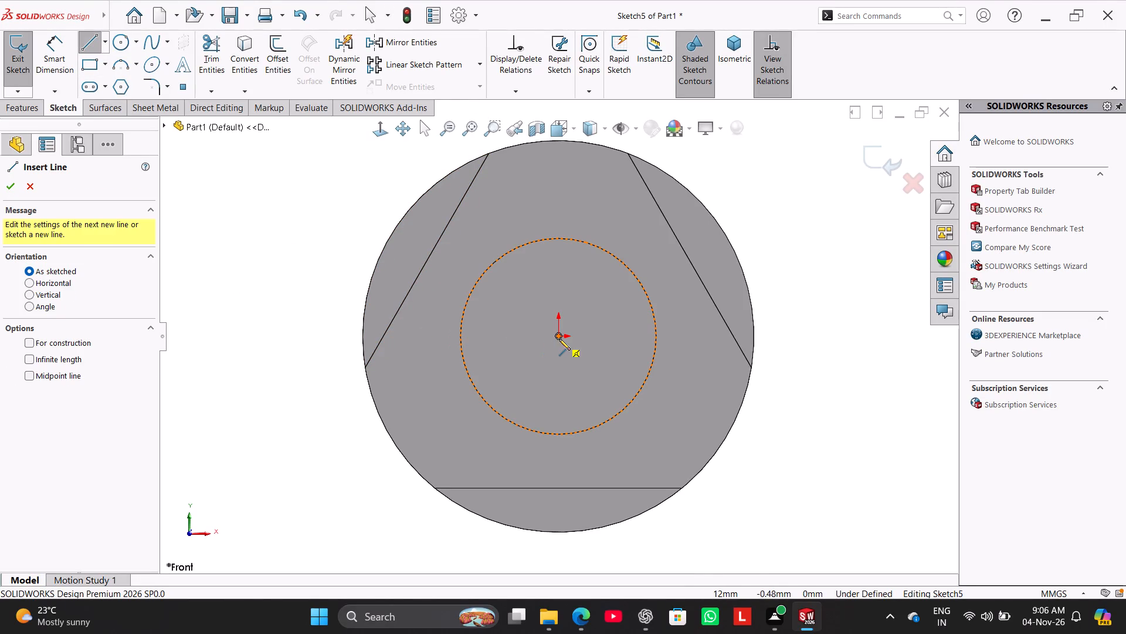
left_click(559, 339)
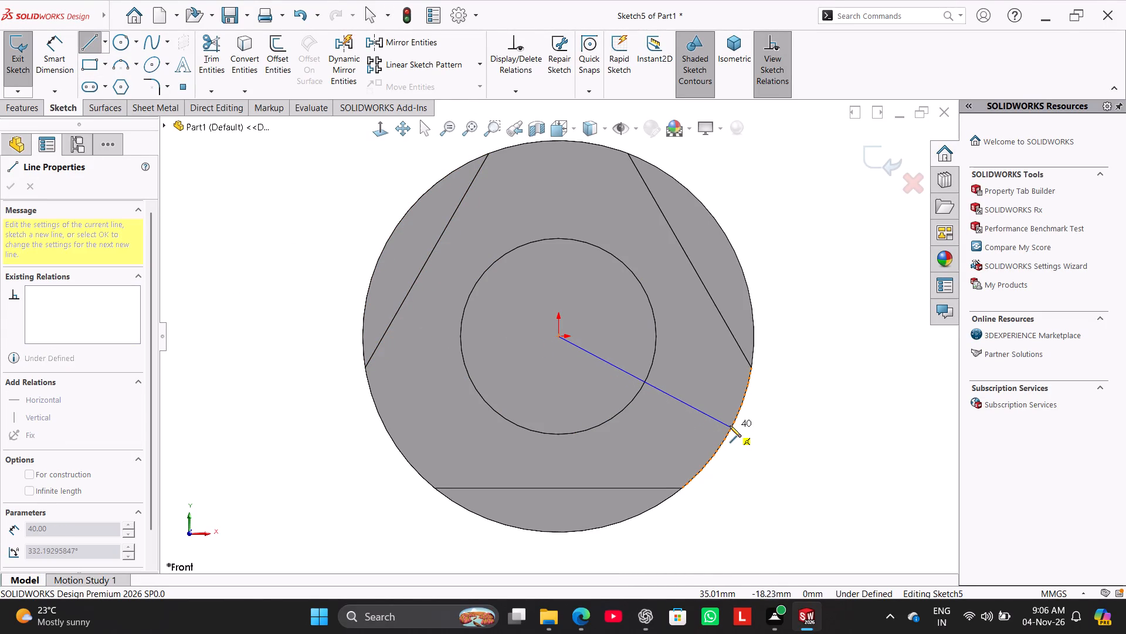
left_click(727, 434)
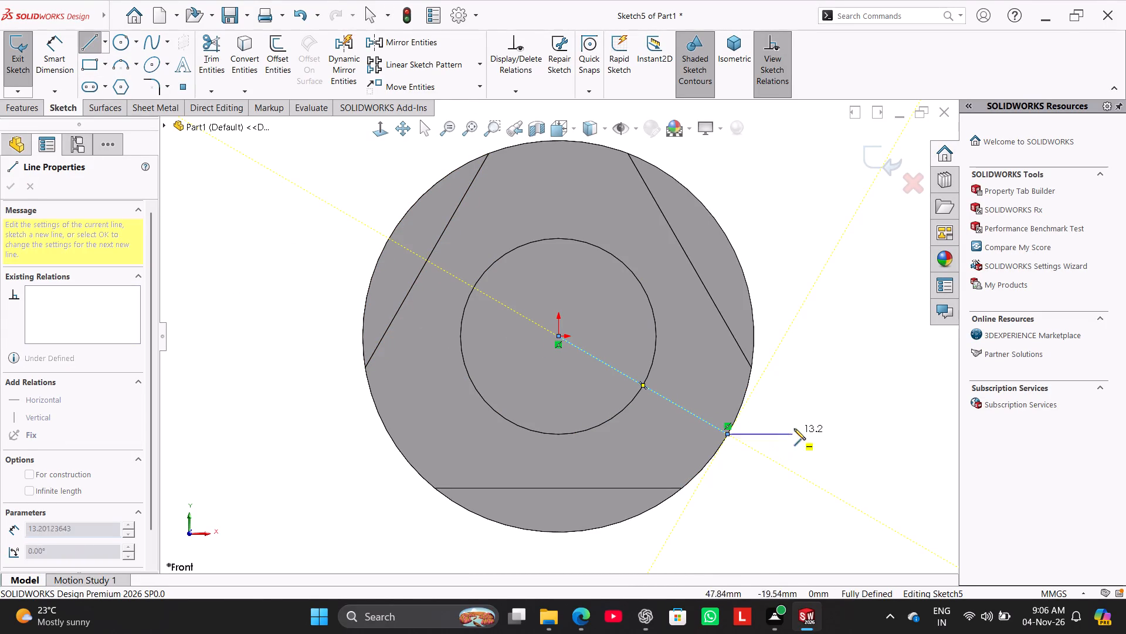
right_click(794, 427)
left_click(811, 439)
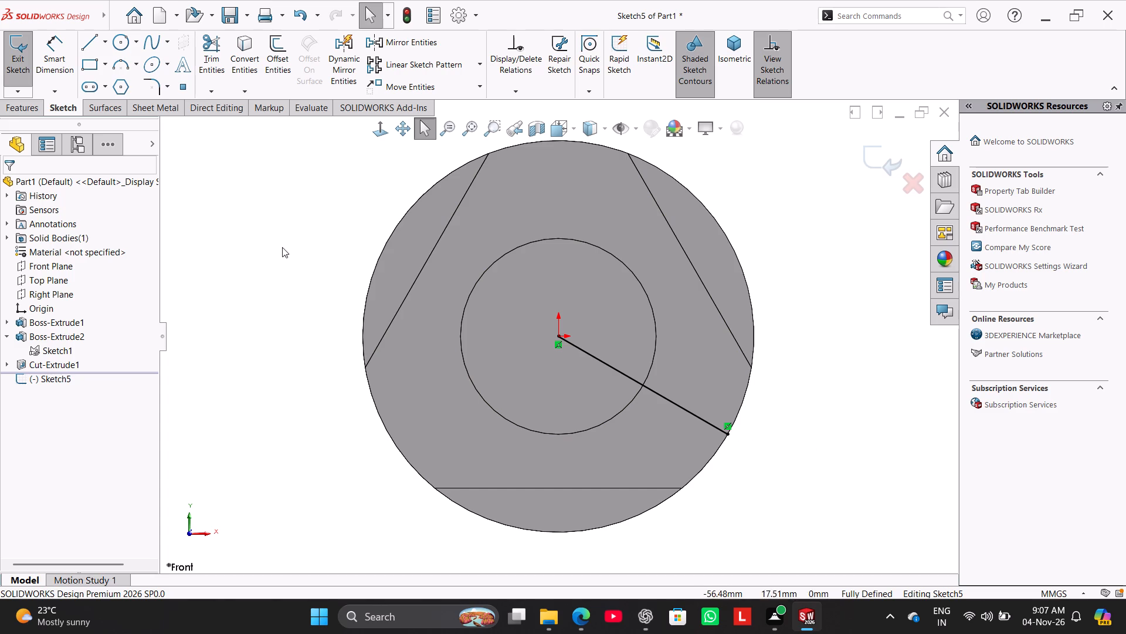
Check the angles between the boss's lower flat, its right-hand flat and the new radial line.
left_click(60, 53)
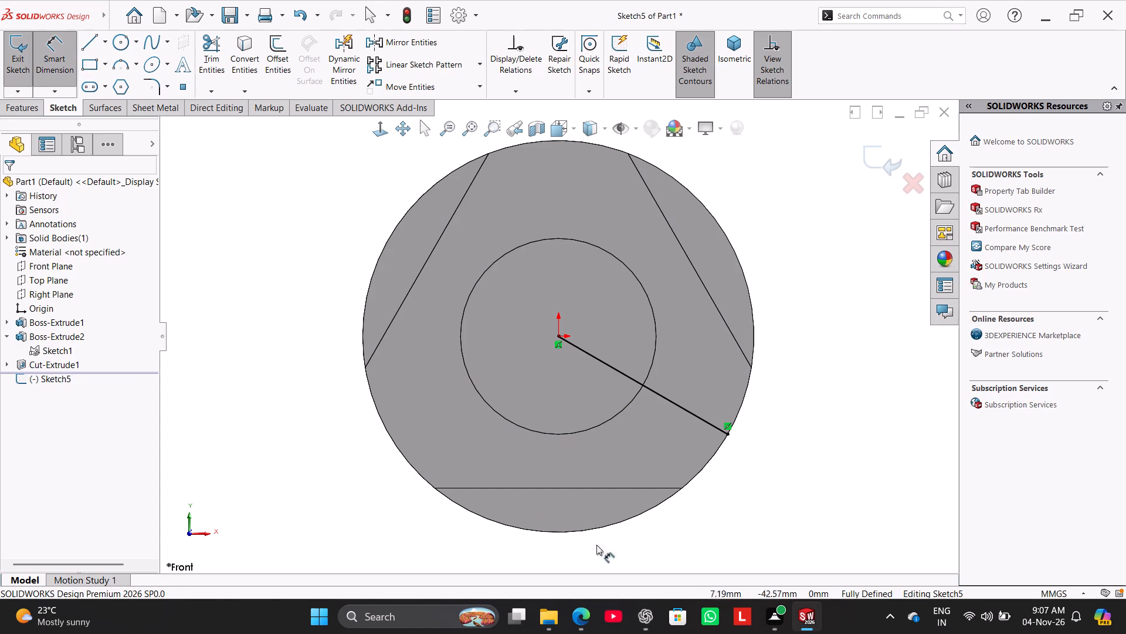
left_click(638, 487)
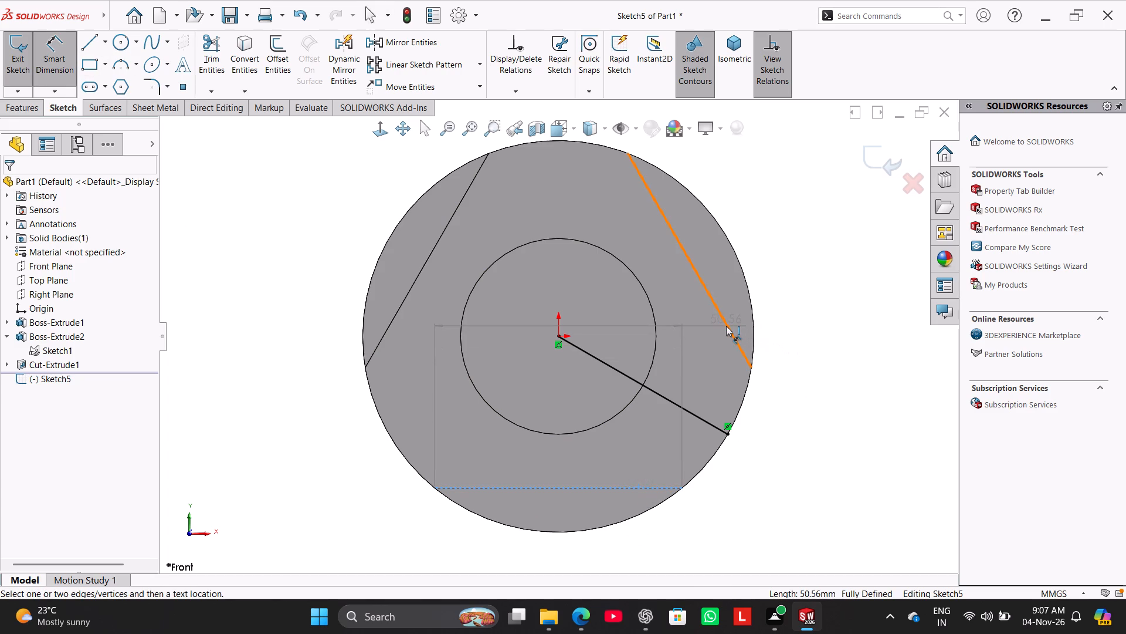
left_click(726, 326)
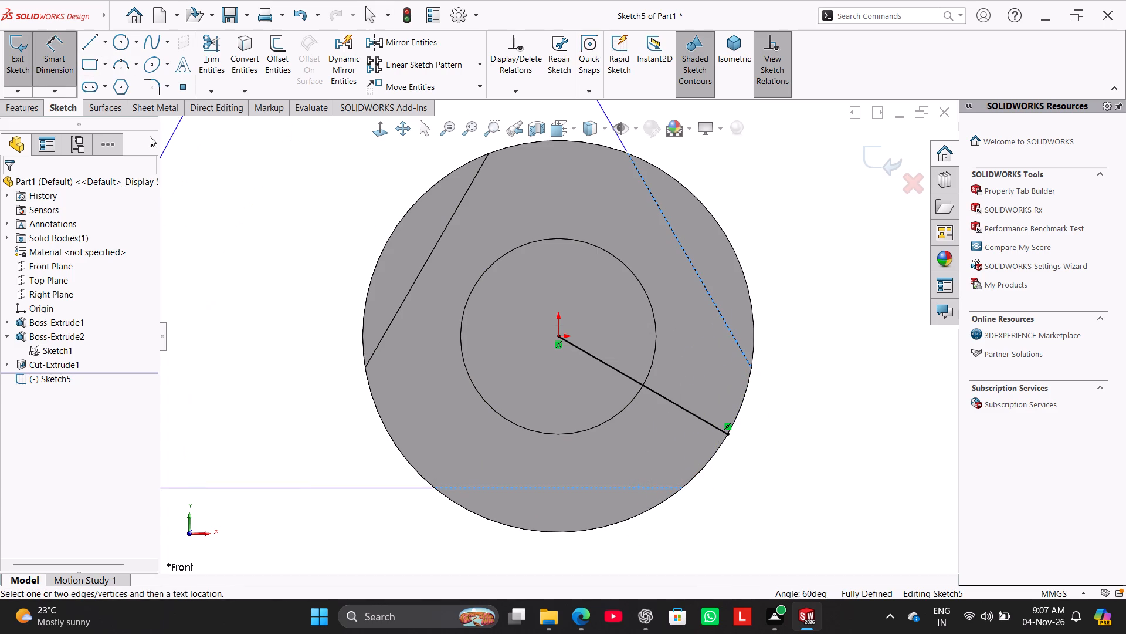
left_click(61, 62)
left_click(356, 228)
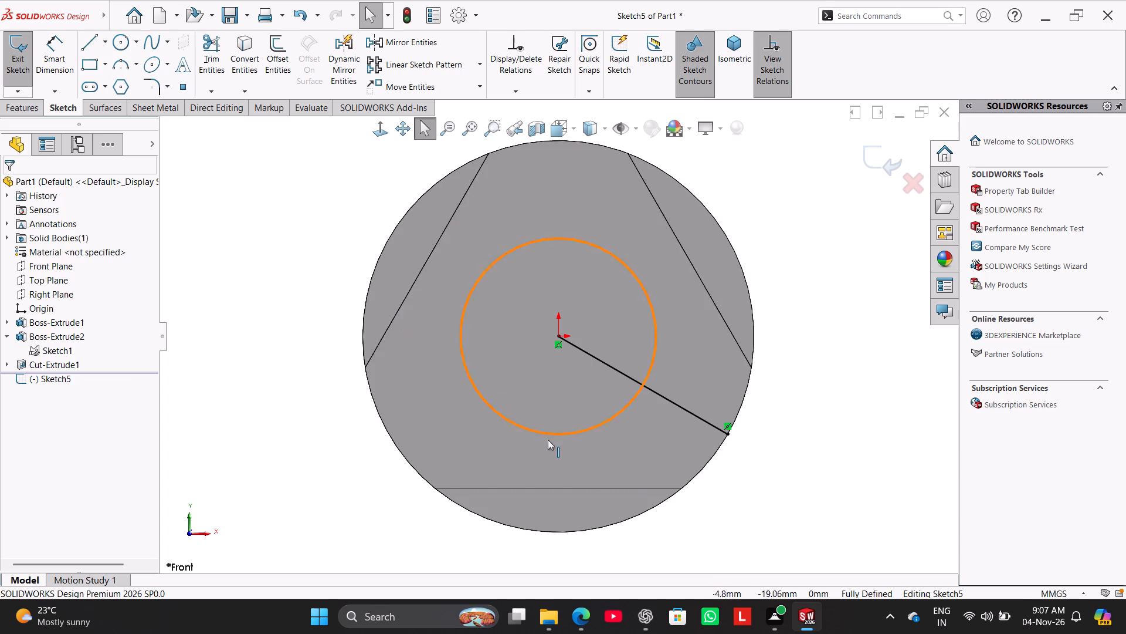
left_click(667, 488, "ctrl")
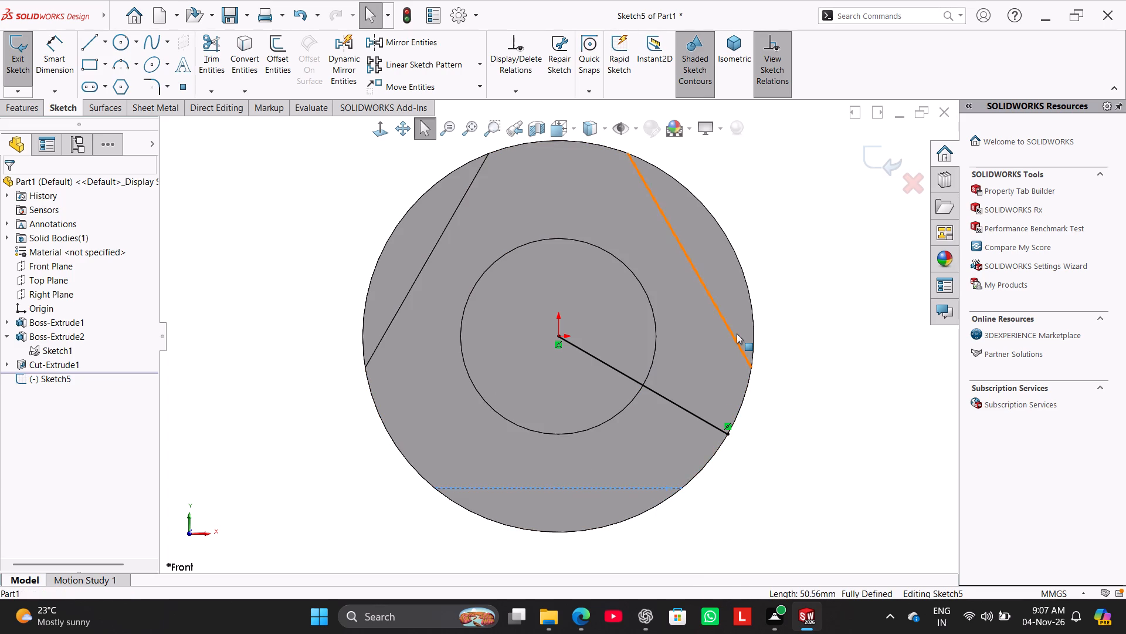
left_click(740, 349, "ctrl")
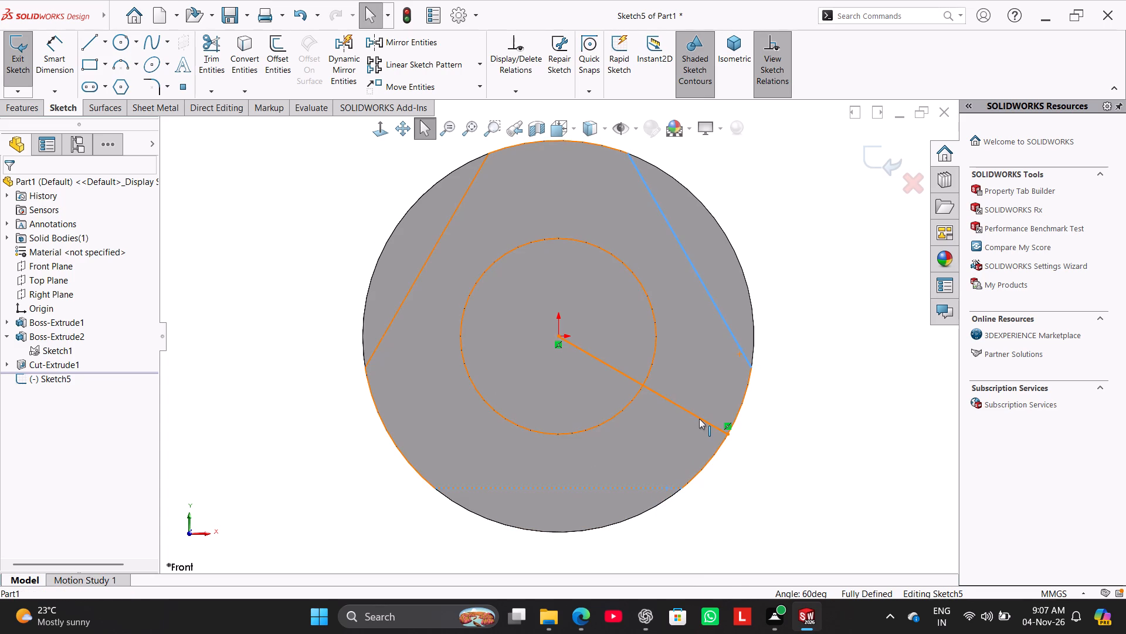
left_click(699, 419, "ctrl")
left_click(150, 314)
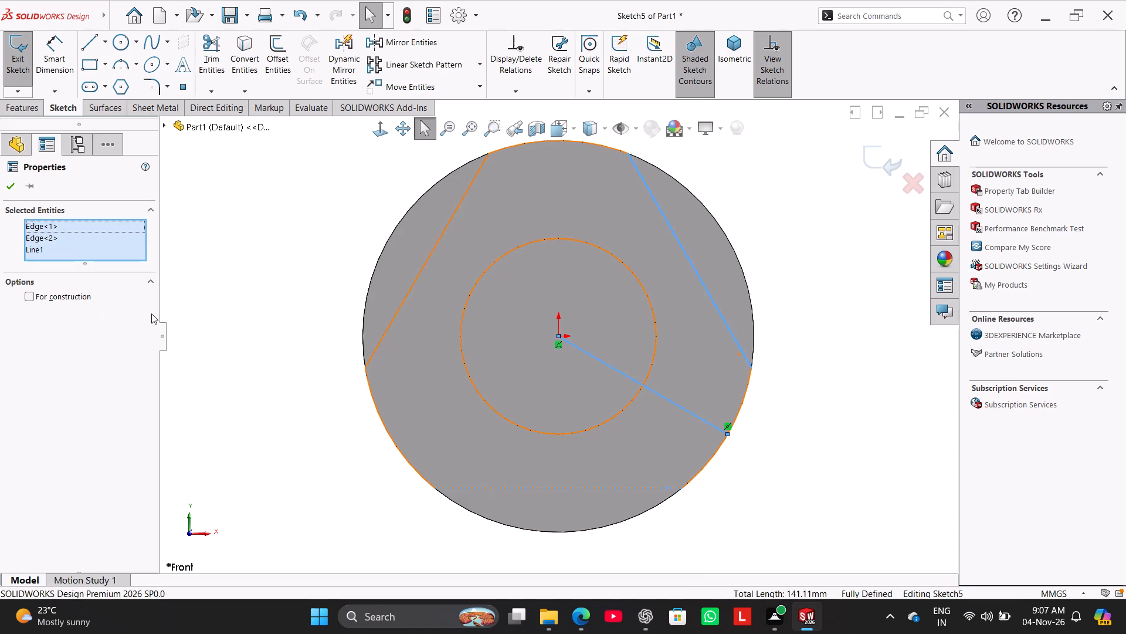
left_click(253, 276)
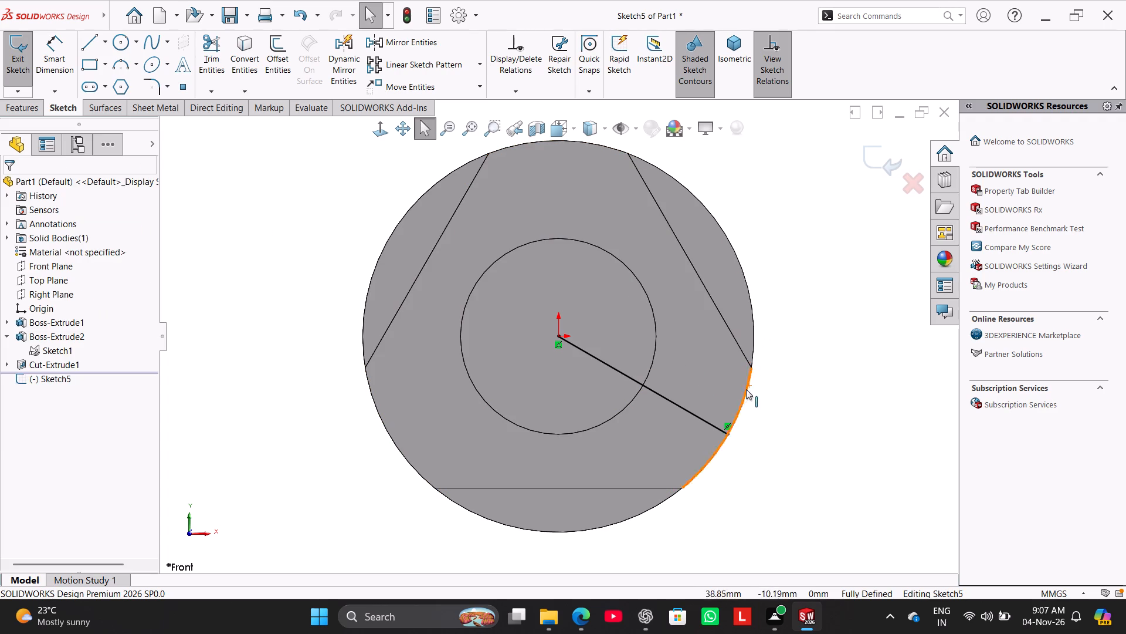
left_click(69, 53)
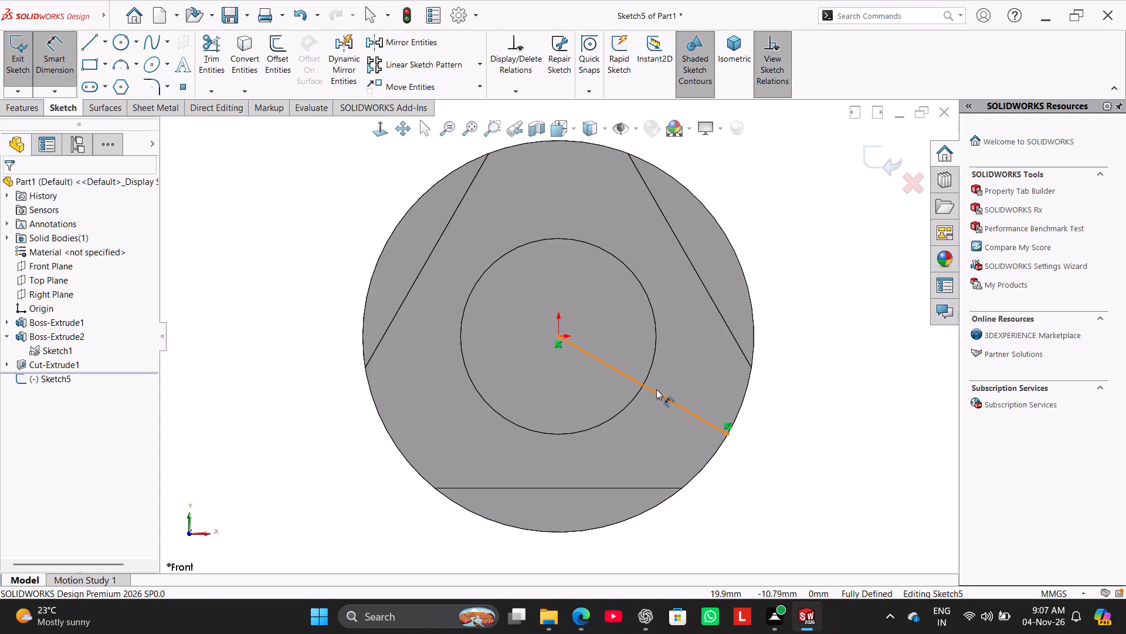
left_click(656, 389)
left_click(658, 394)
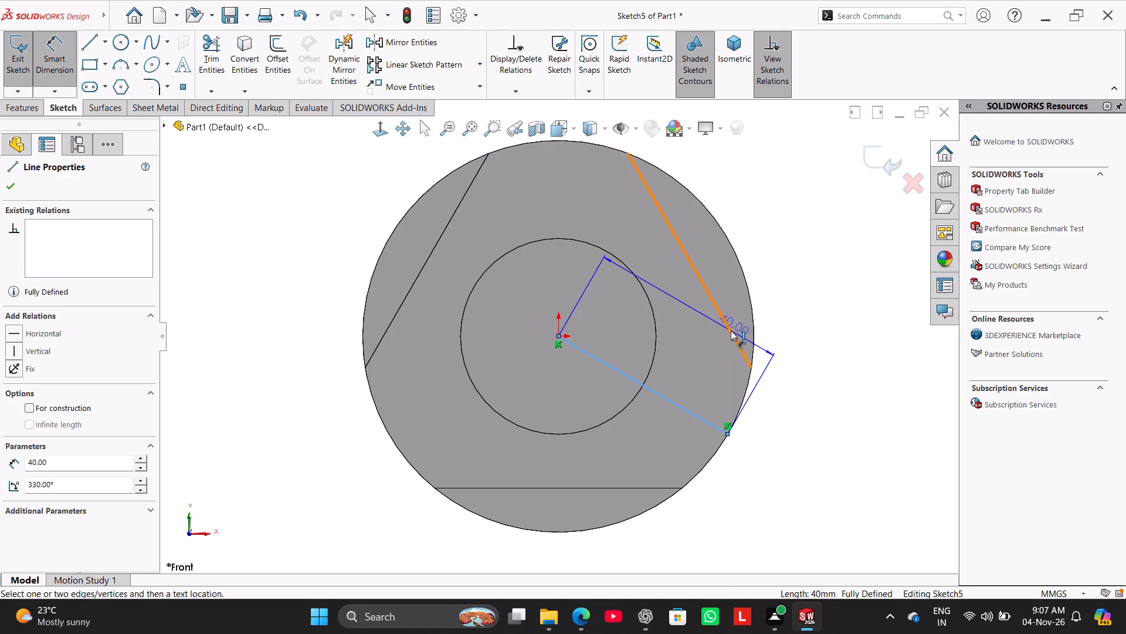
left_click(731, 331)
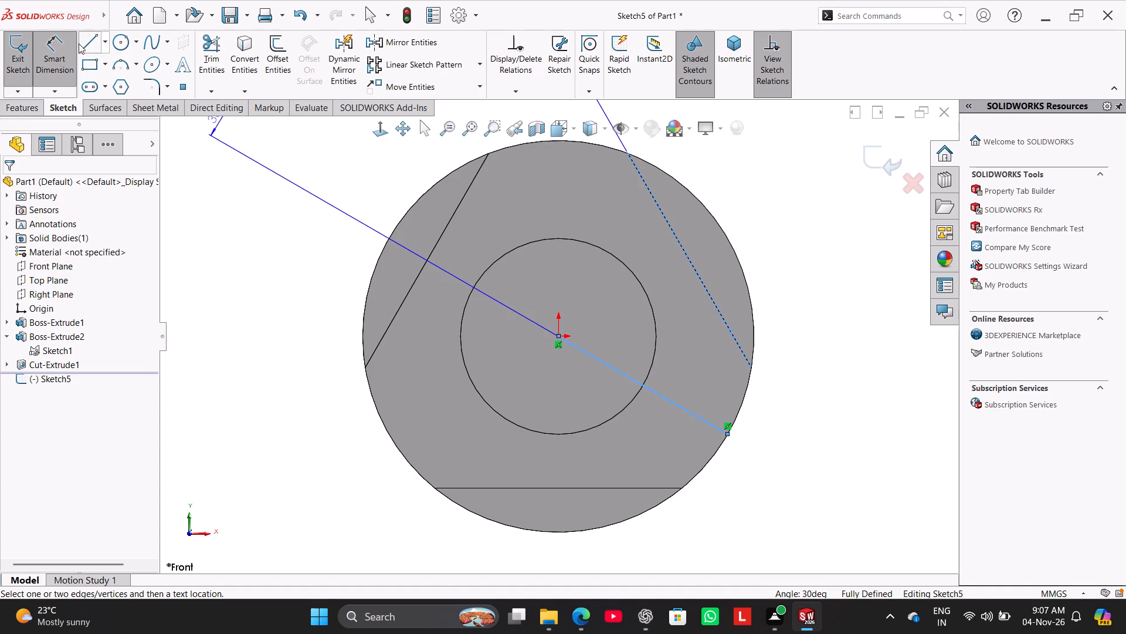
left_click(48, 59)
left_click(192, 241)
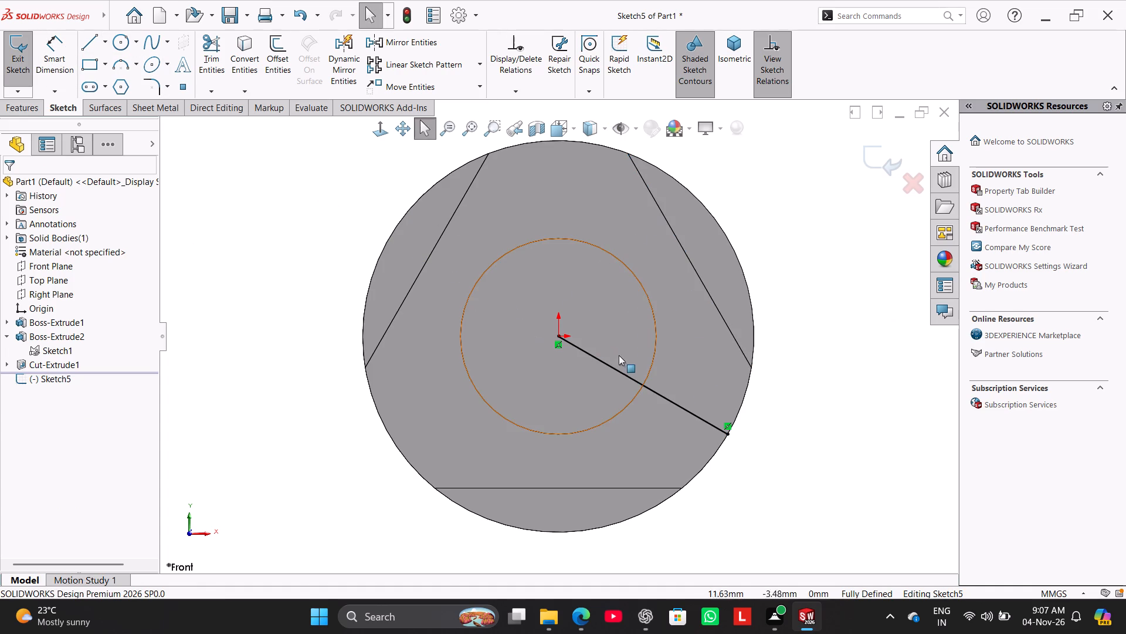
Convert the radial line to construction geometry and close the sketch.
right_click(623, 371)
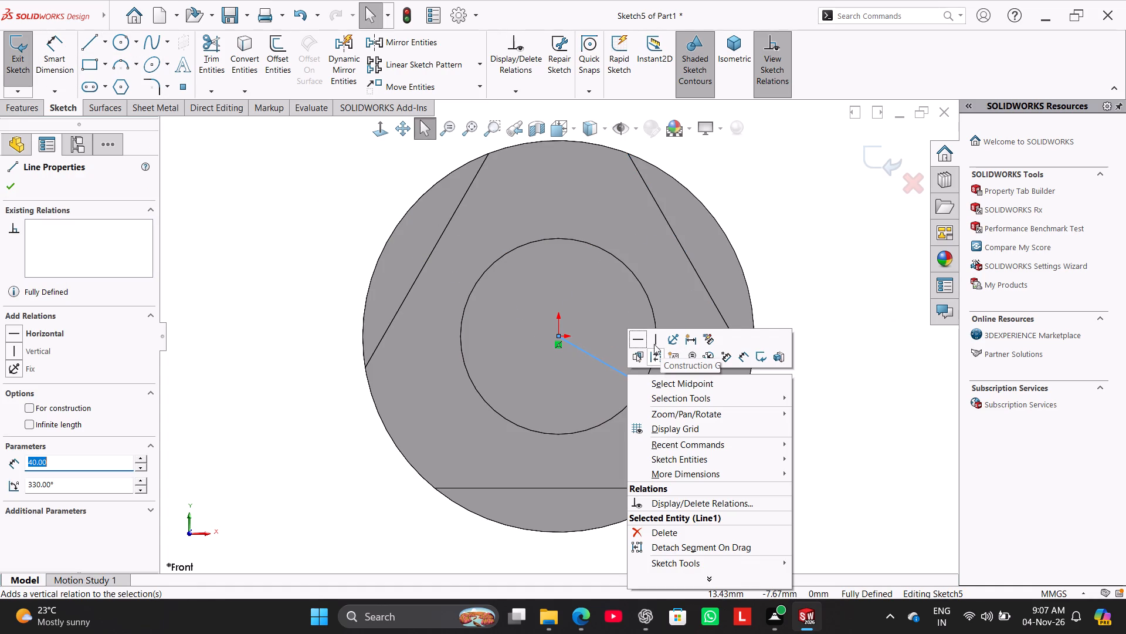
left_click(656, 353)
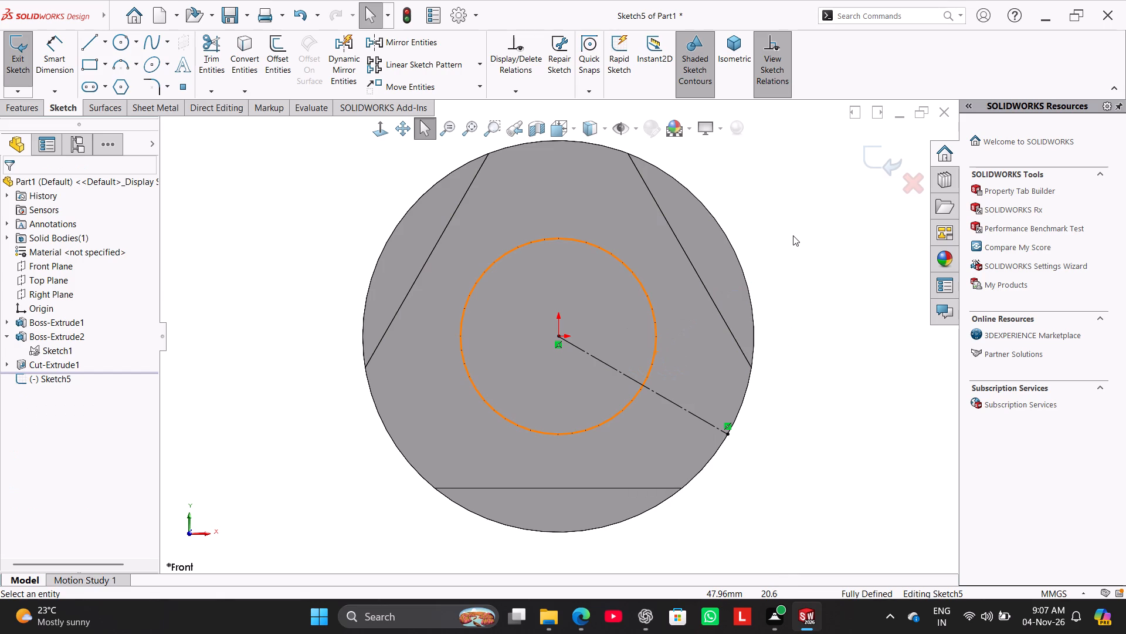
left_click(257, 213)
double_click(300, 231)
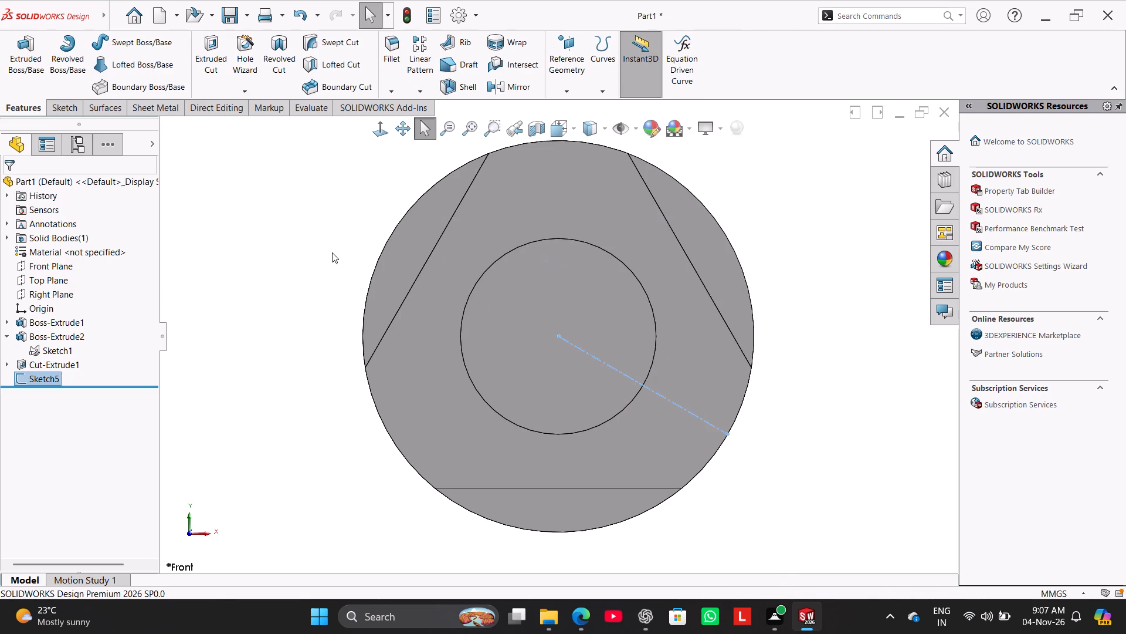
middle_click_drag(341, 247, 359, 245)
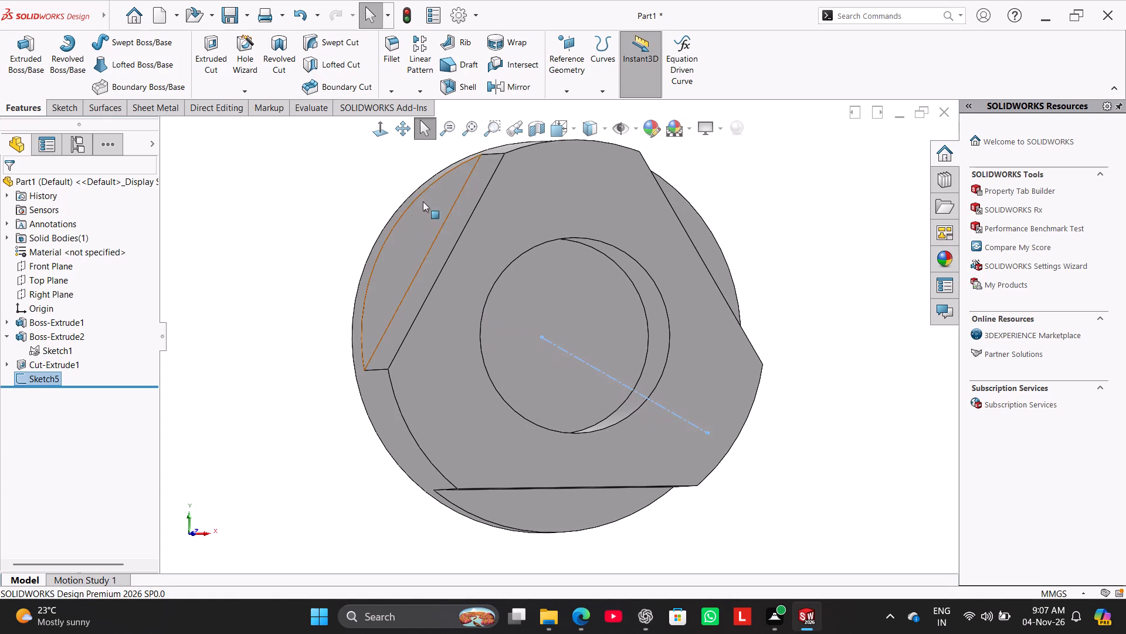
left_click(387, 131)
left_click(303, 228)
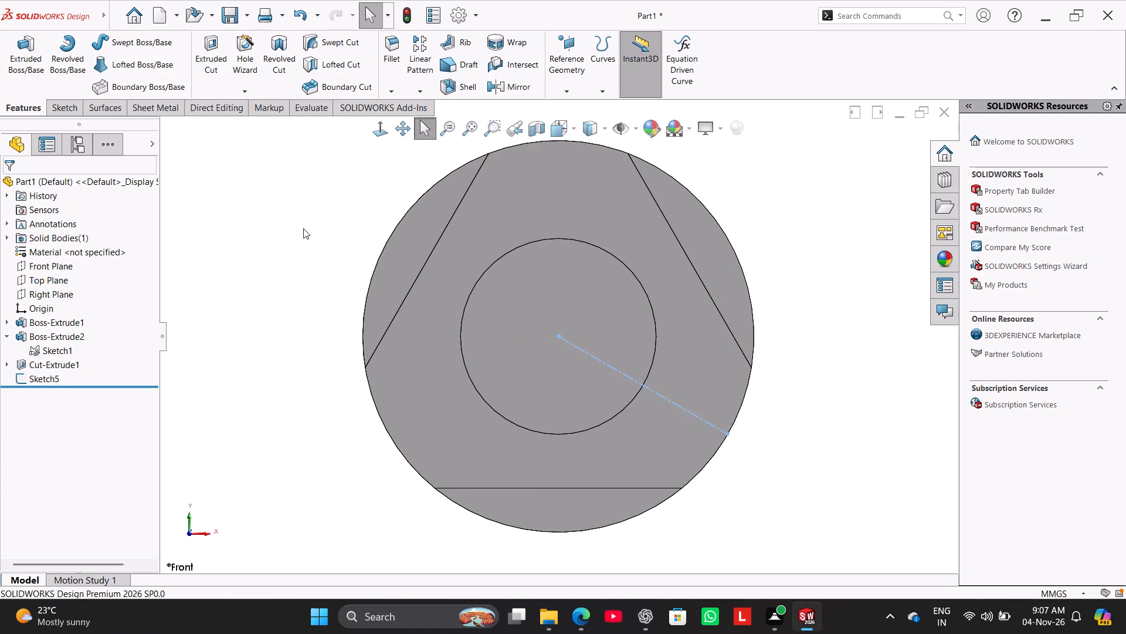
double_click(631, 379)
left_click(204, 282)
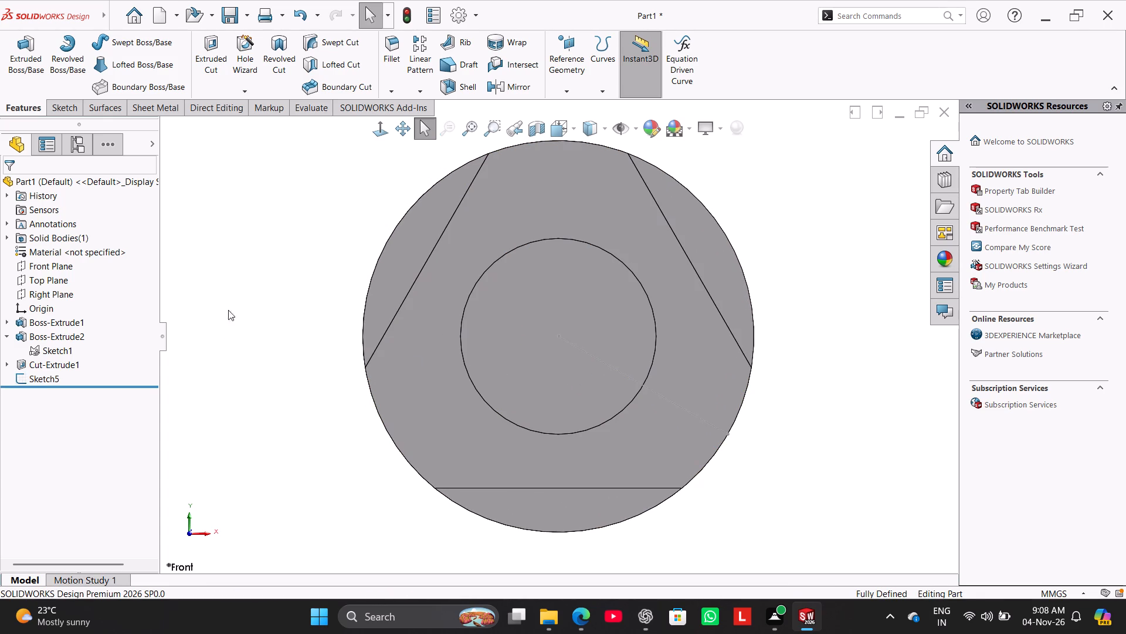
Reopen Sketch5 and draw a line about 22 mm long above the construction line, from the bore edge to the boss's outer arc.
right_click(51, 376)
left_click(66, 343)
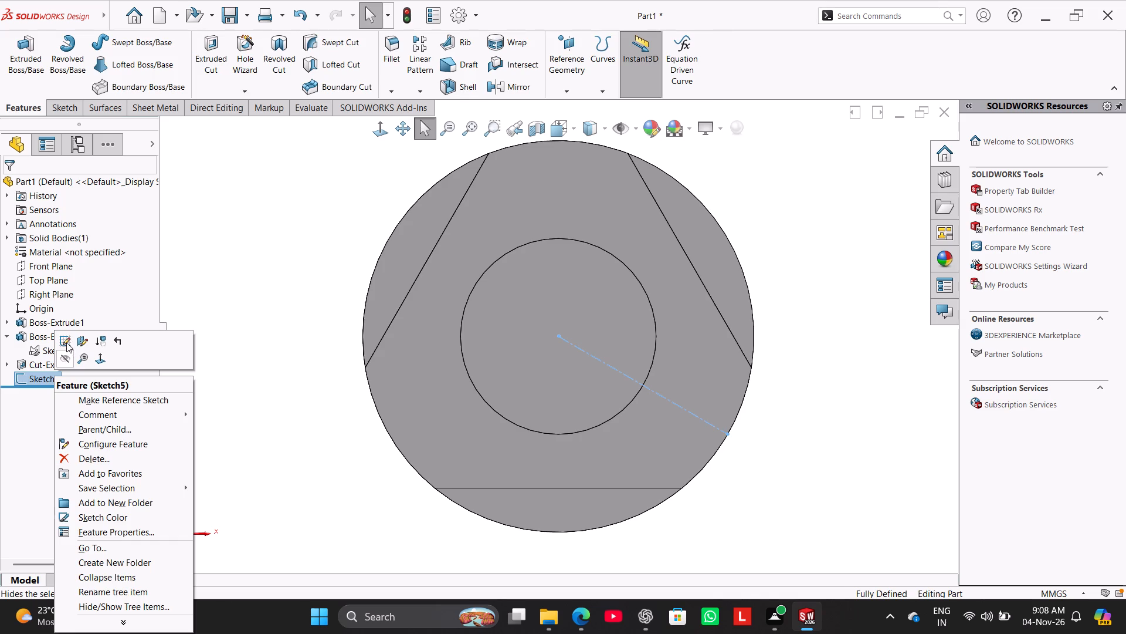
left_click(255, 288)
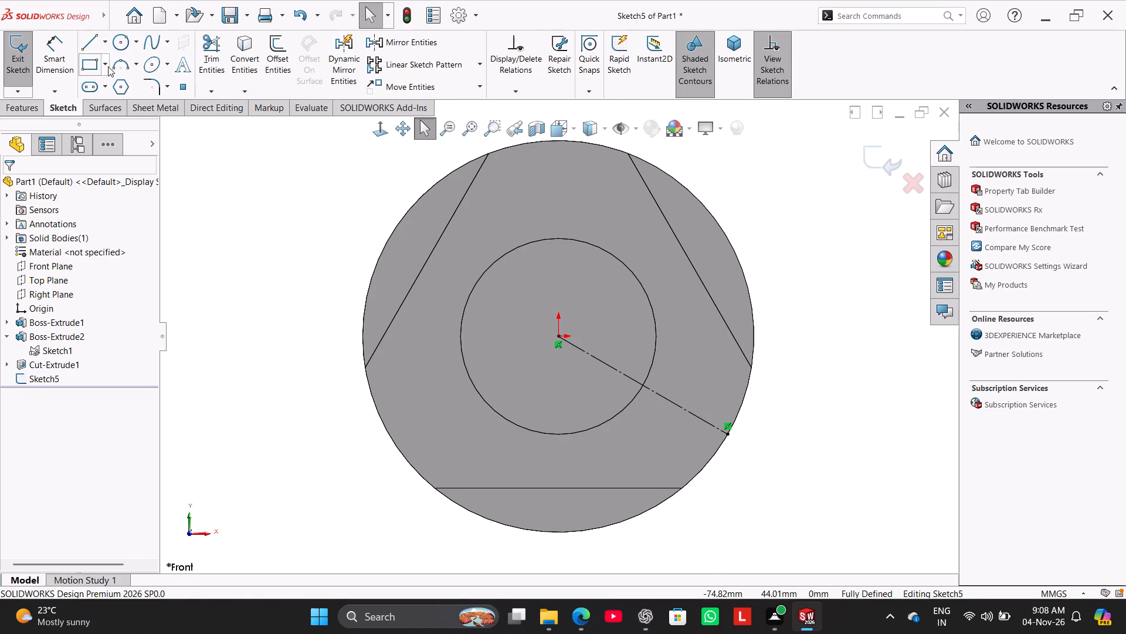
left_click(96, 40)
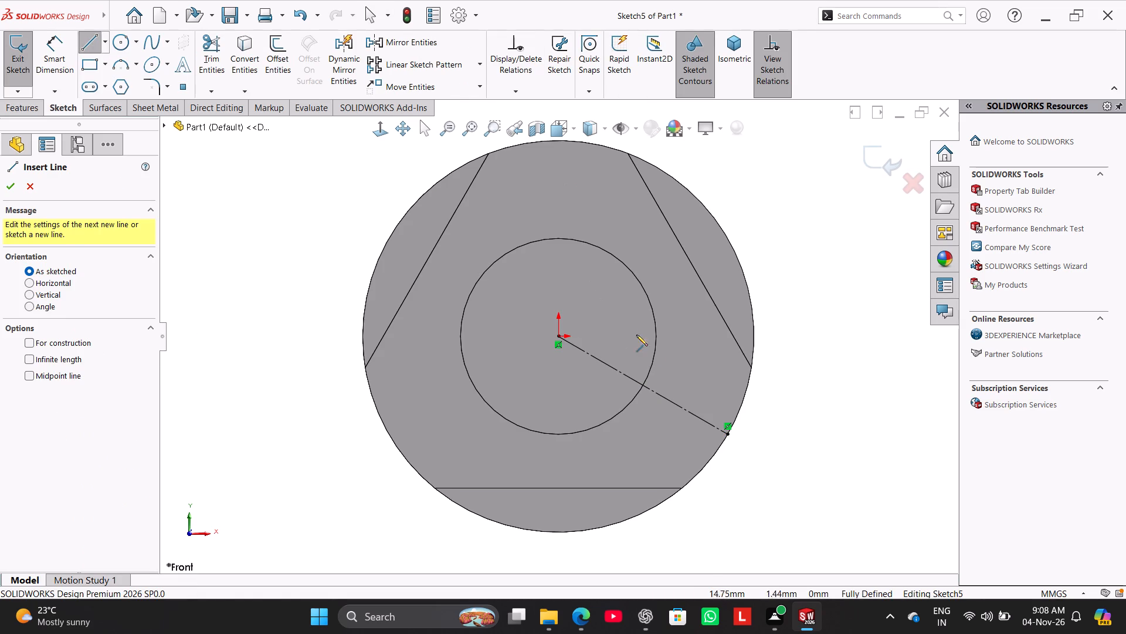
left_click(655, 325)
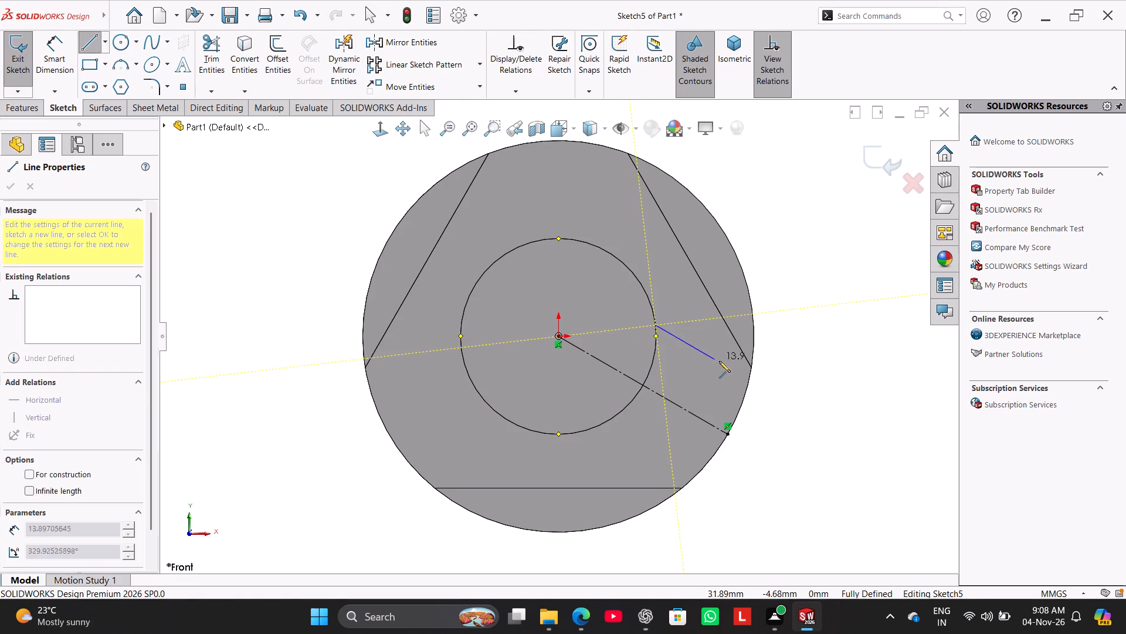
left_click(749, 380)
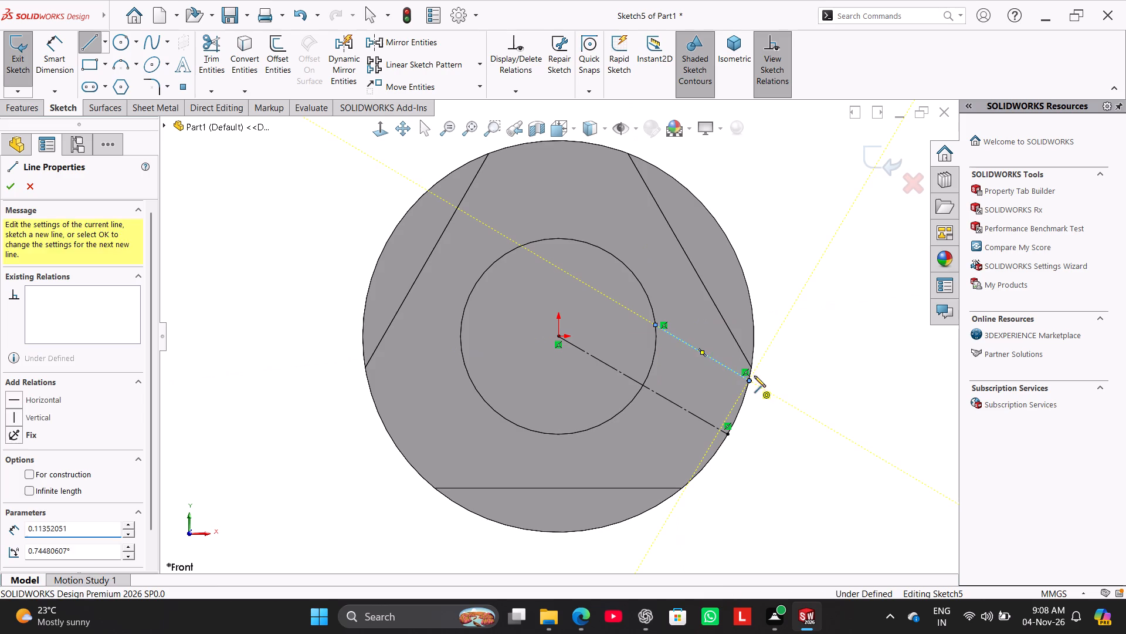
right_click(776, 302)
left_click(789, 313)
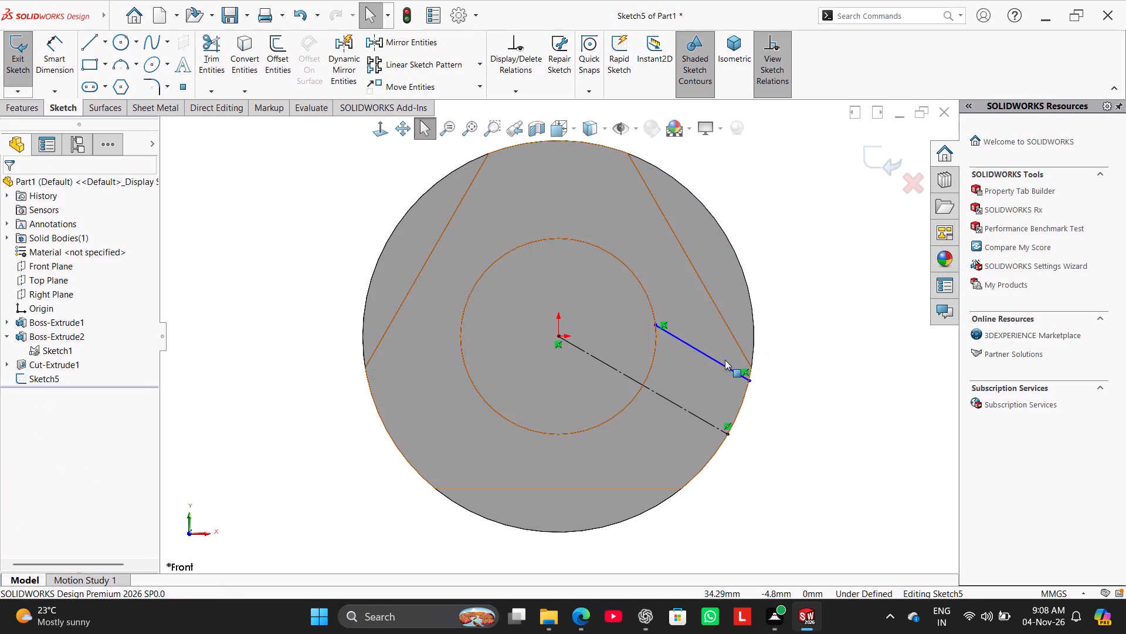
Make the new 22 mm line parallel to the radial construction line.
left_click(719, 362, "ctrl")
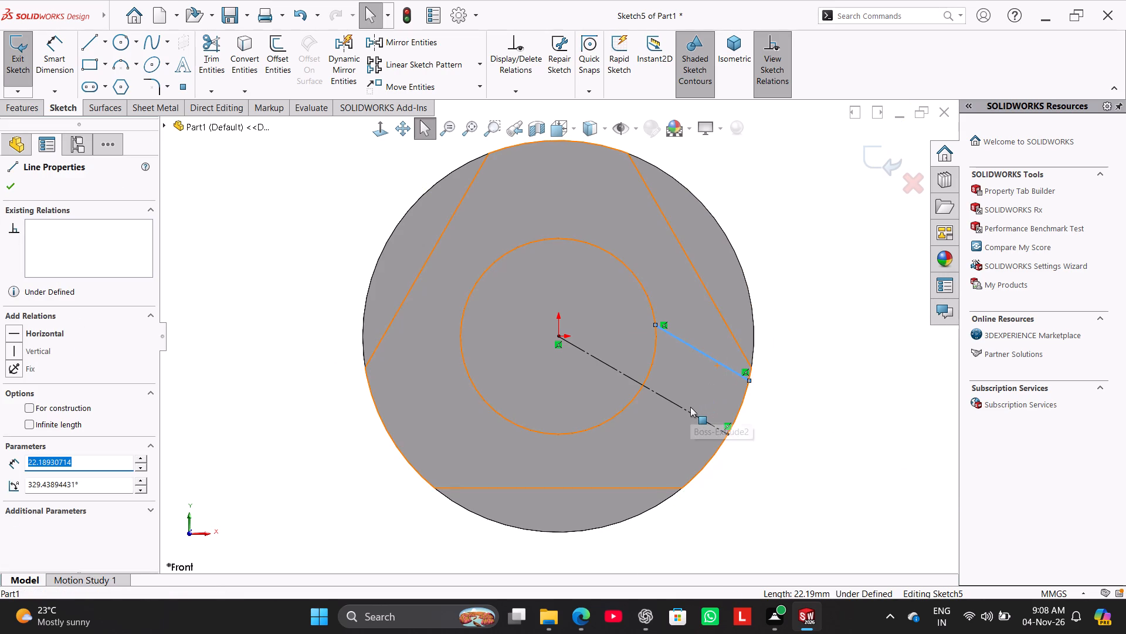
left_click(684, 409, "ctrl")
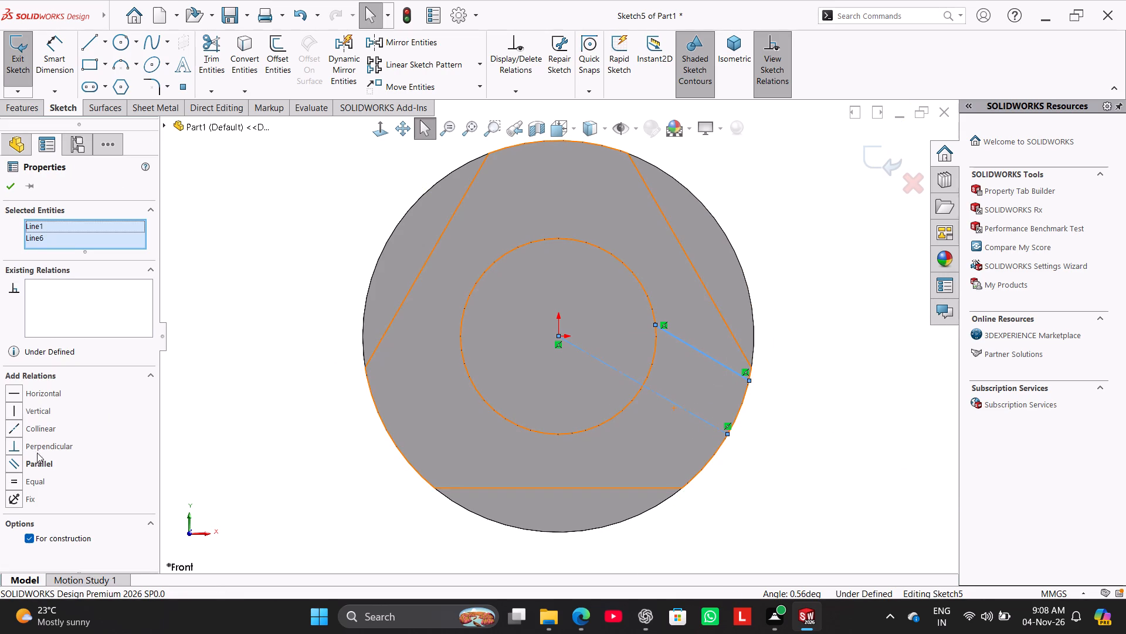
left_click(43, 466)
left_click(238, 296)
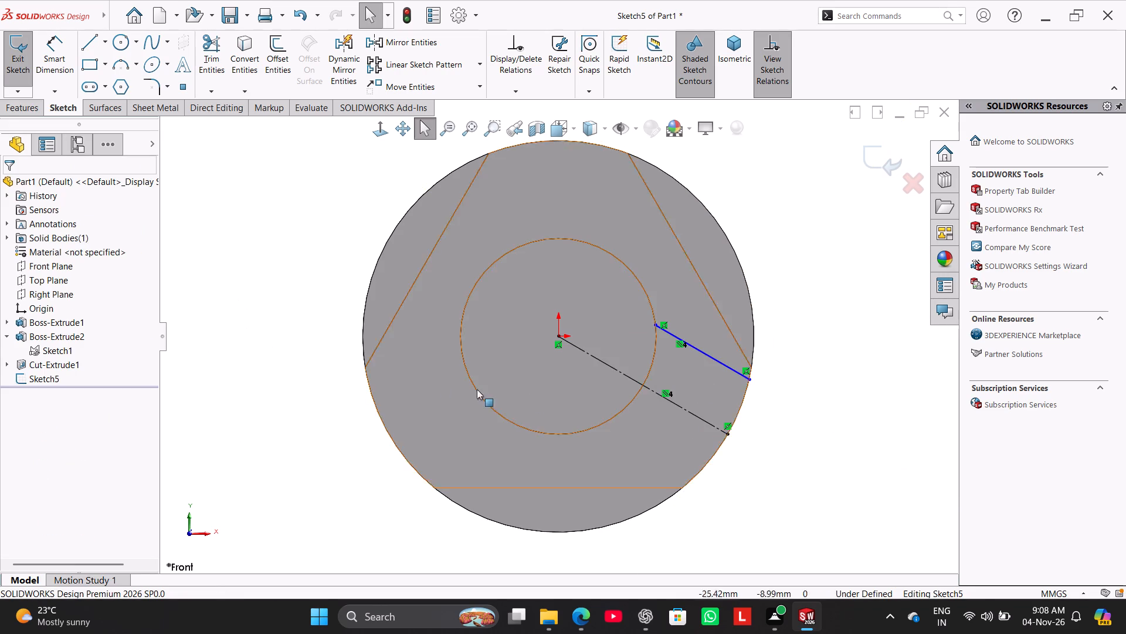
Mirror the solid parallel line about the radial construction line.
left_click(720, 359, "ctrl")
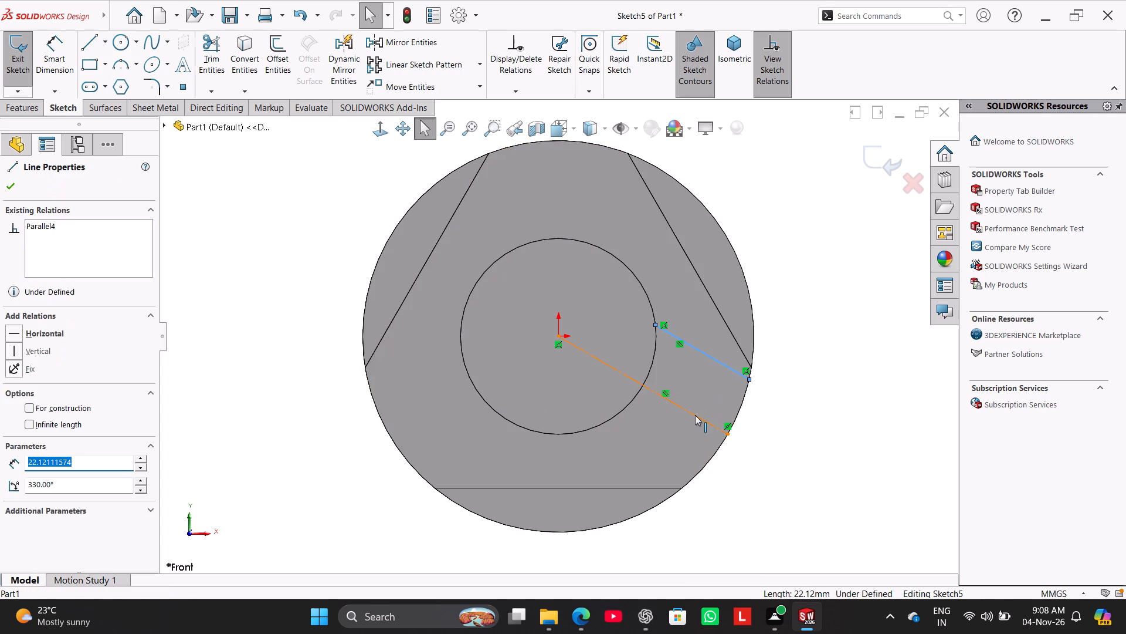
left_click(695, 415, "ctrl")
left_click(443, 47)
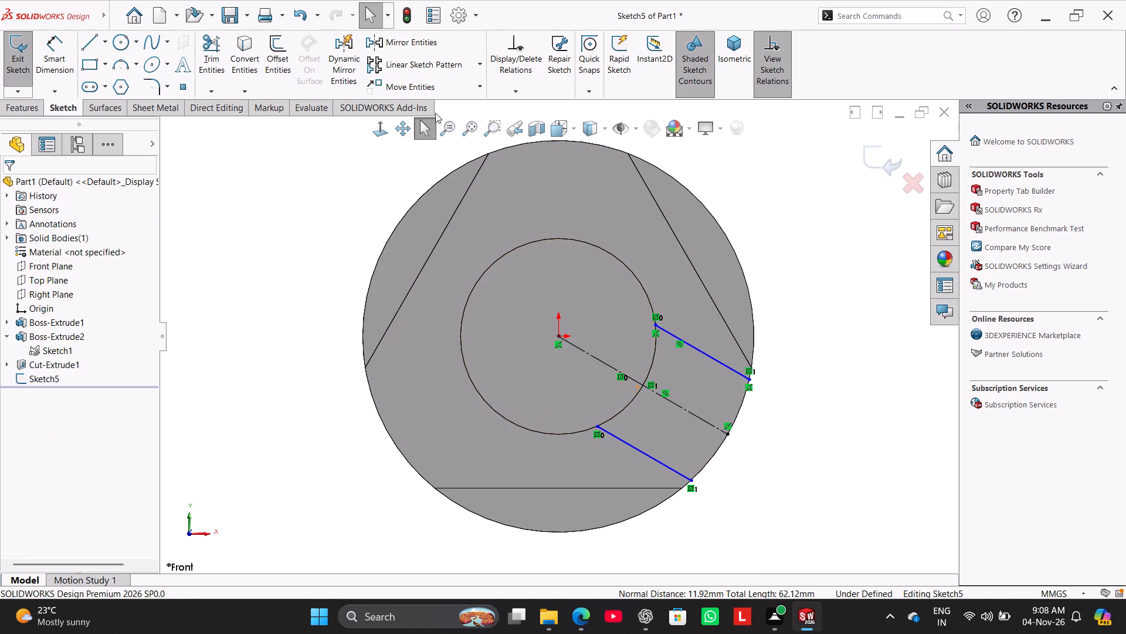
Dimension the spacing between the two solid parallel lines and set it to 12 mm.
left_click(30, 108)
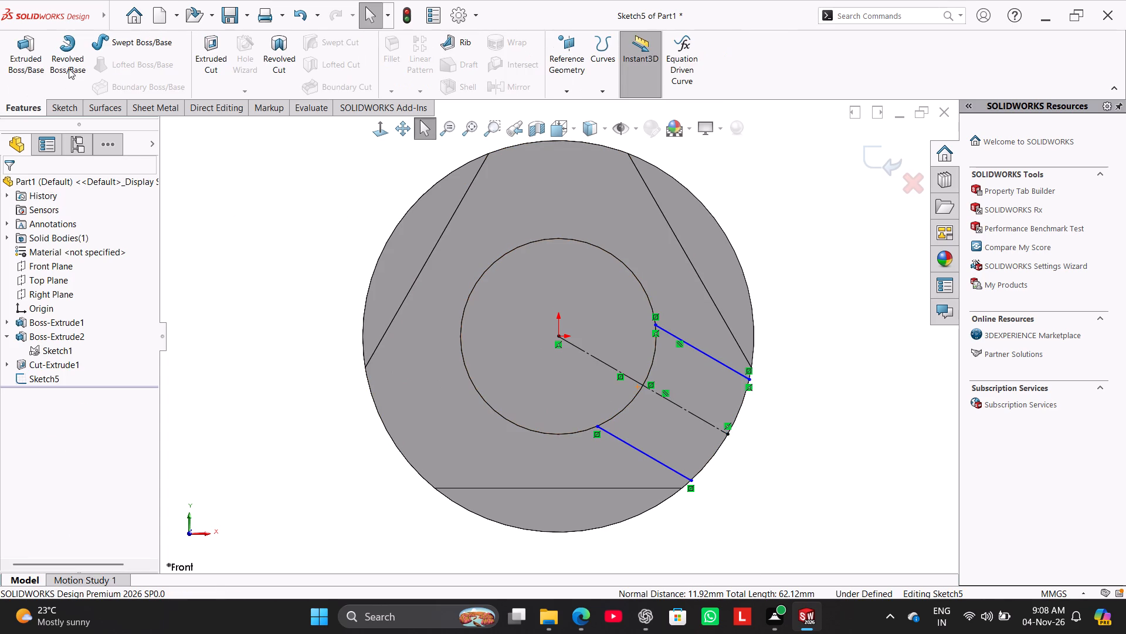
left_click(60, 105)
left_click(53, 75)
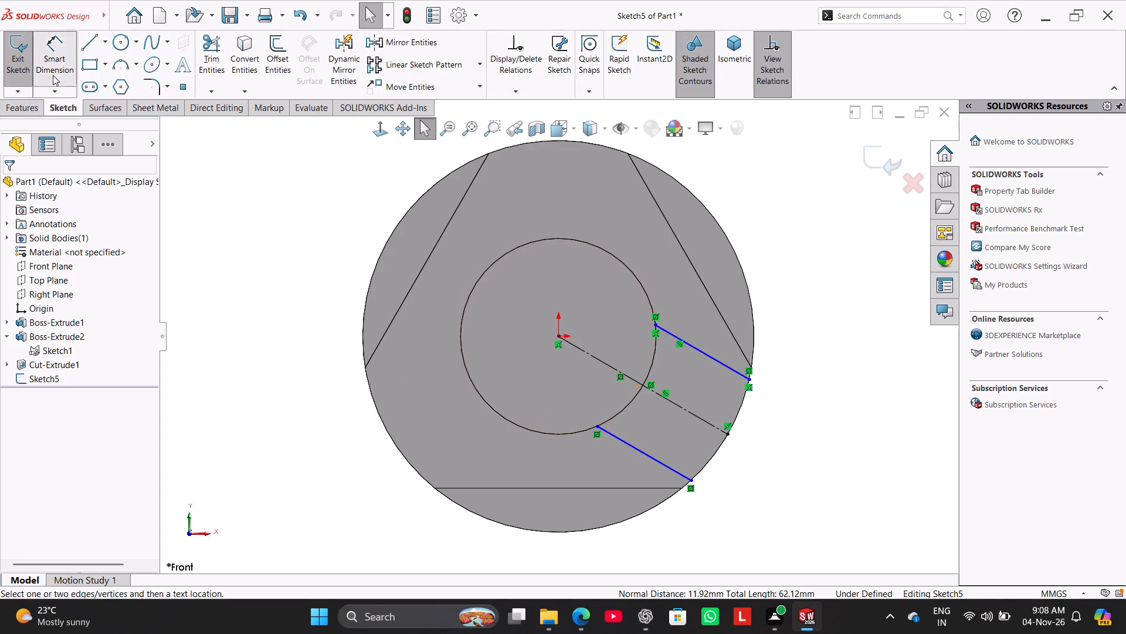
left_click(642, 448)
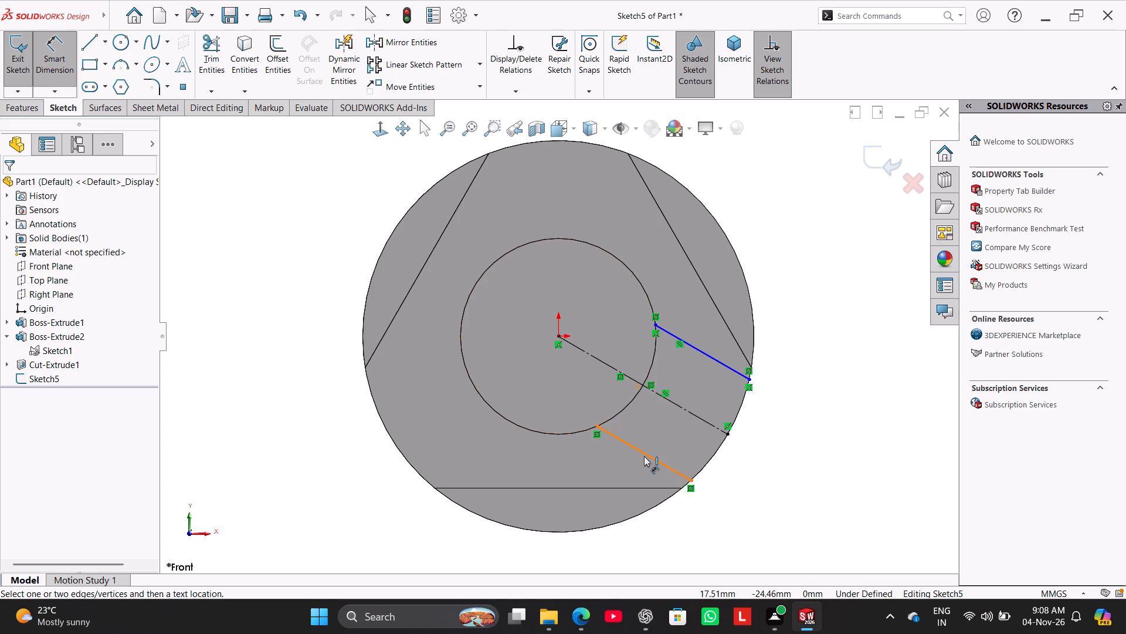
left_click(644, 456)
left_click(694, 350)
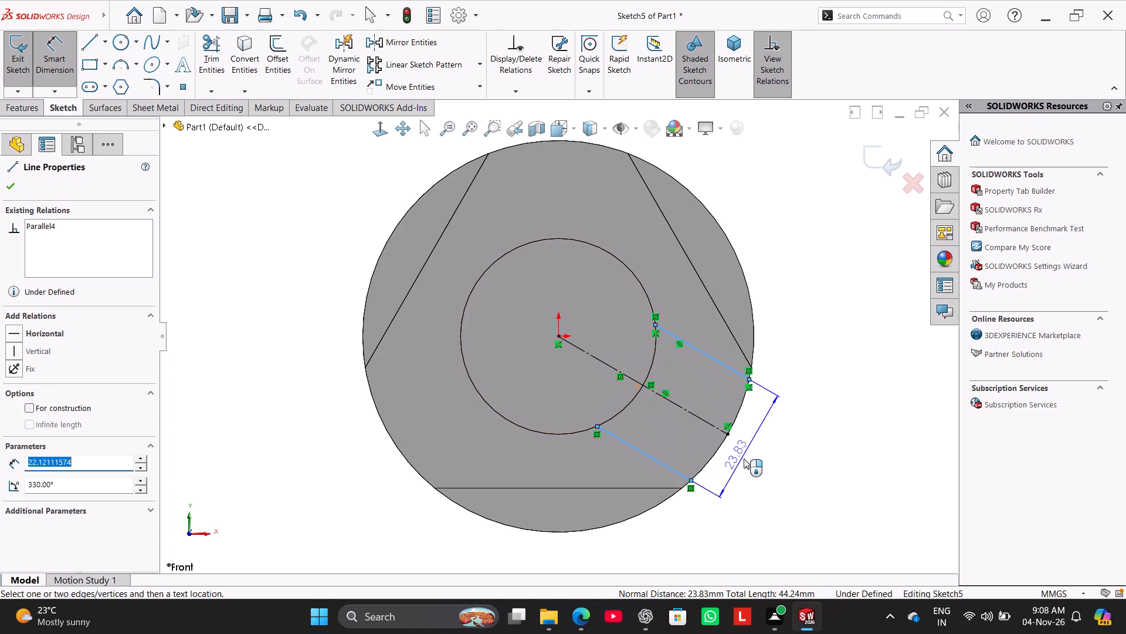
left_click(766, 458)
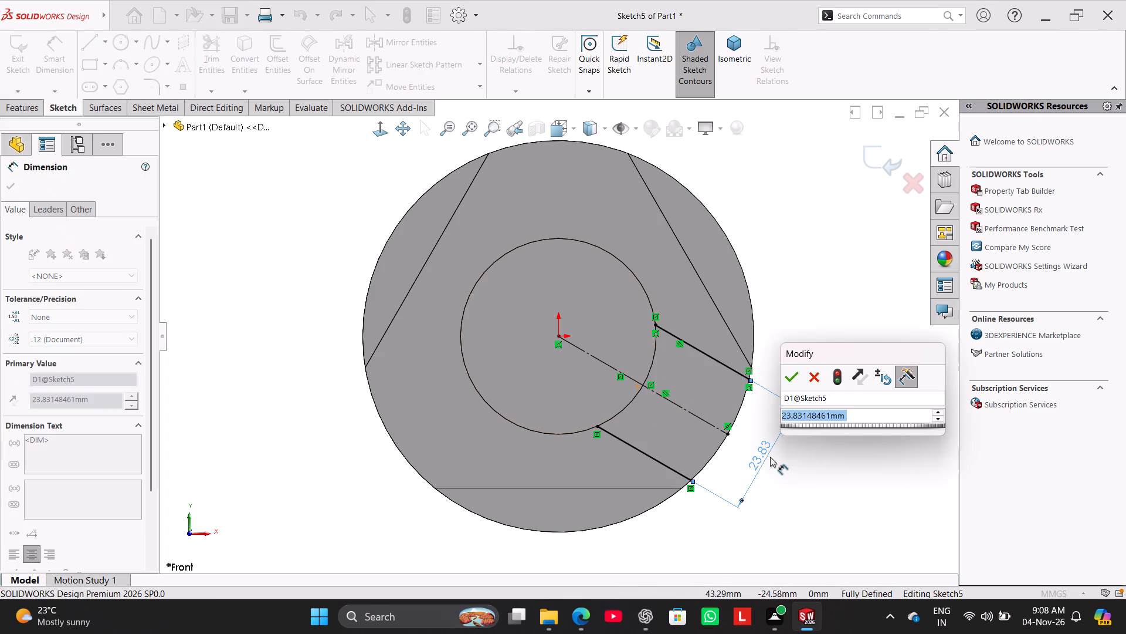
type("12")
key("Return")
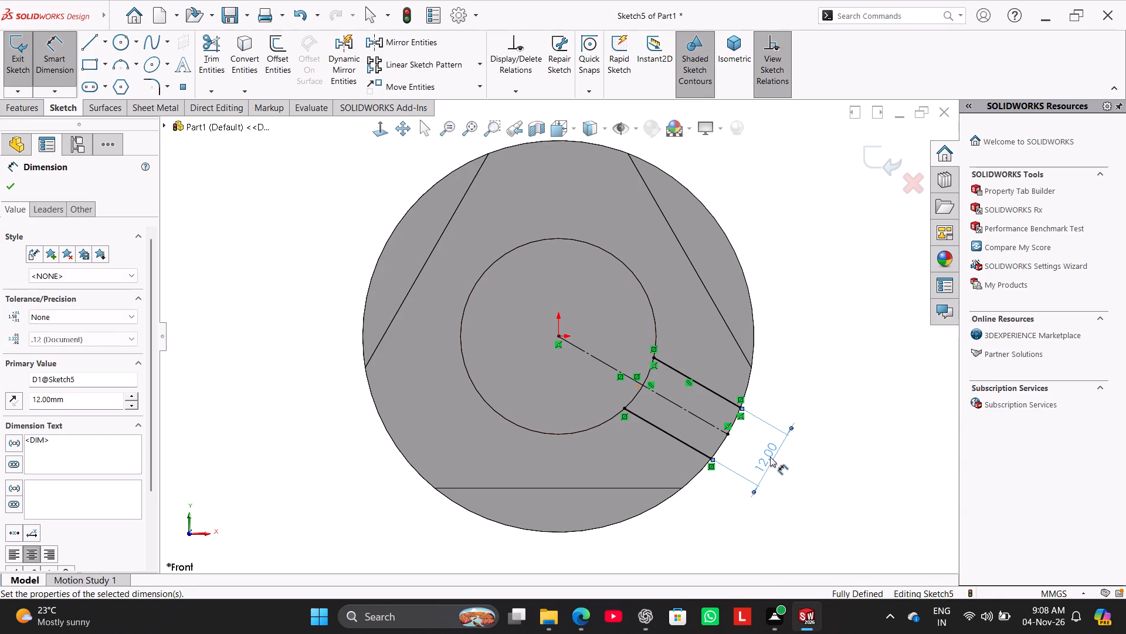
left_click(833, 329)
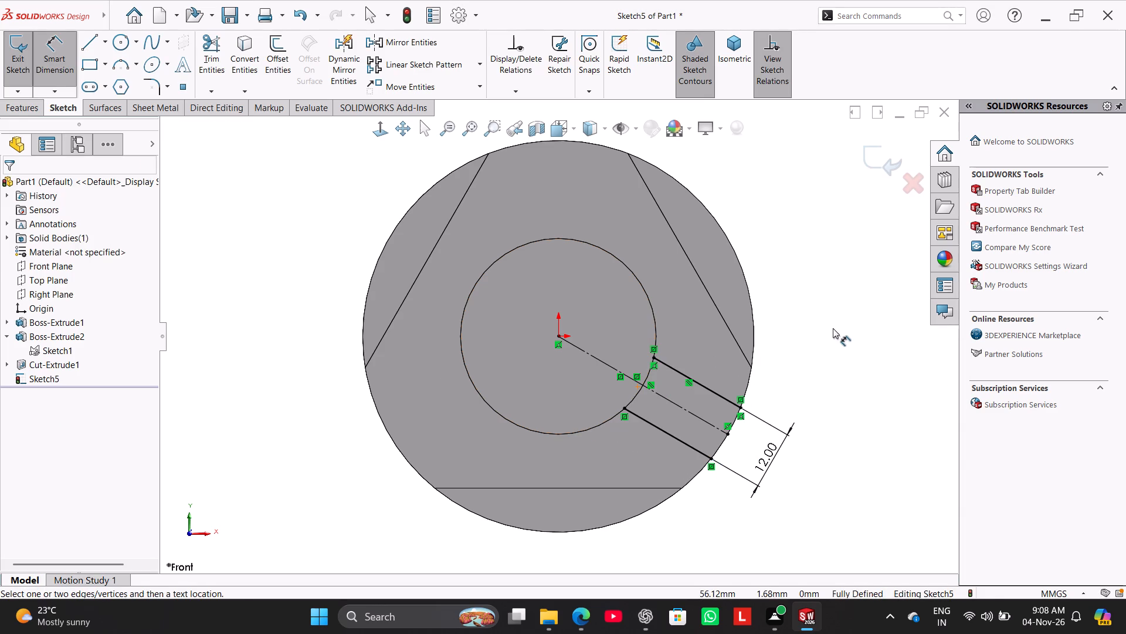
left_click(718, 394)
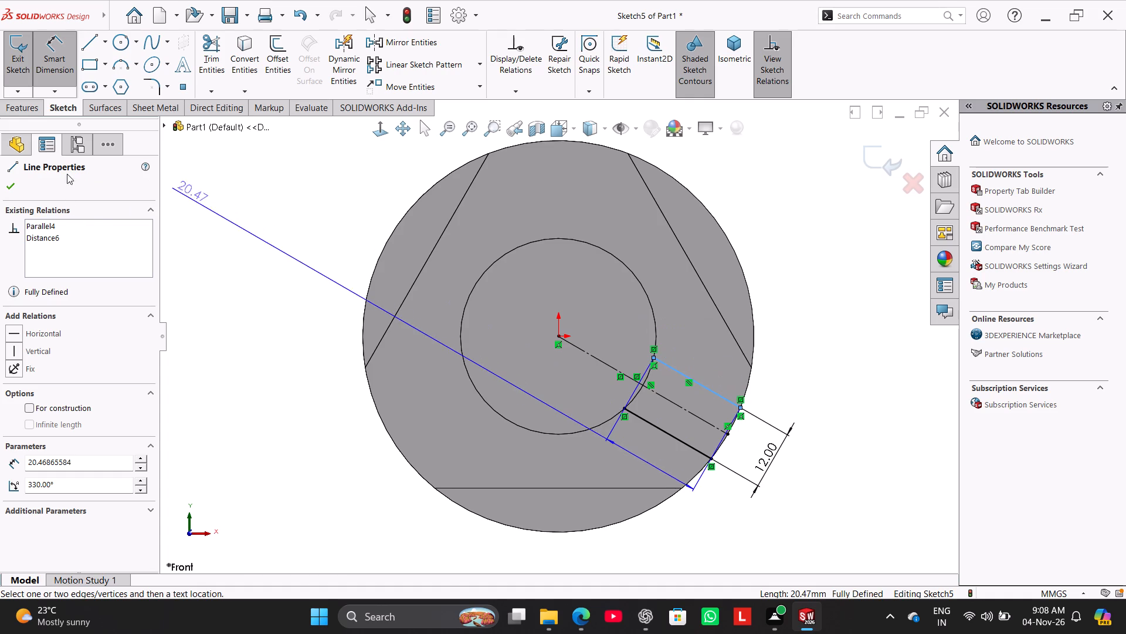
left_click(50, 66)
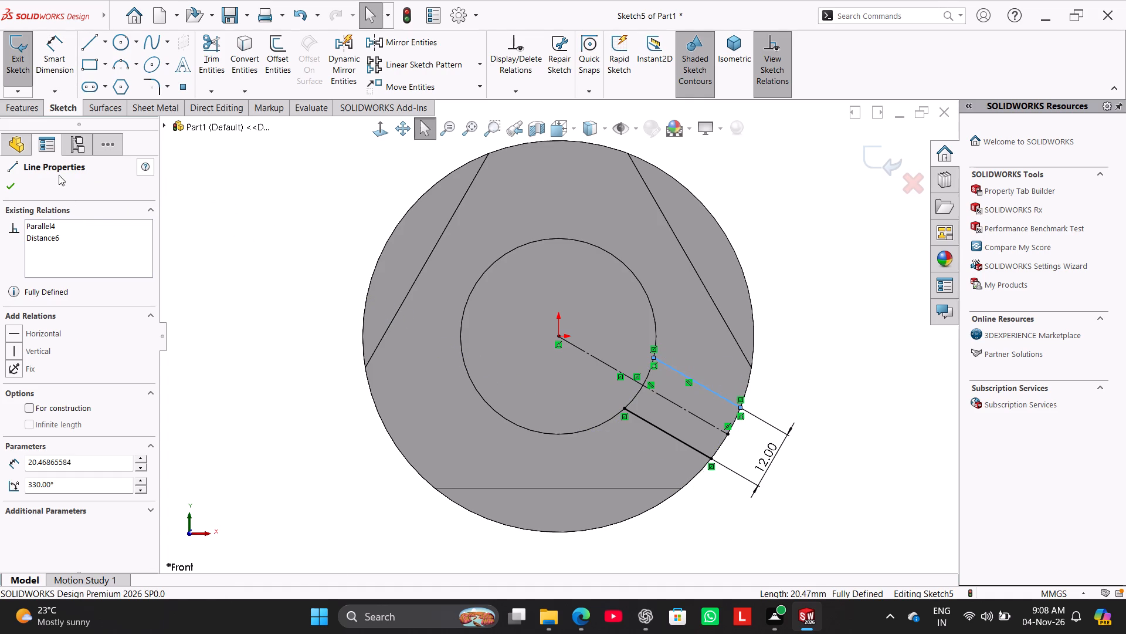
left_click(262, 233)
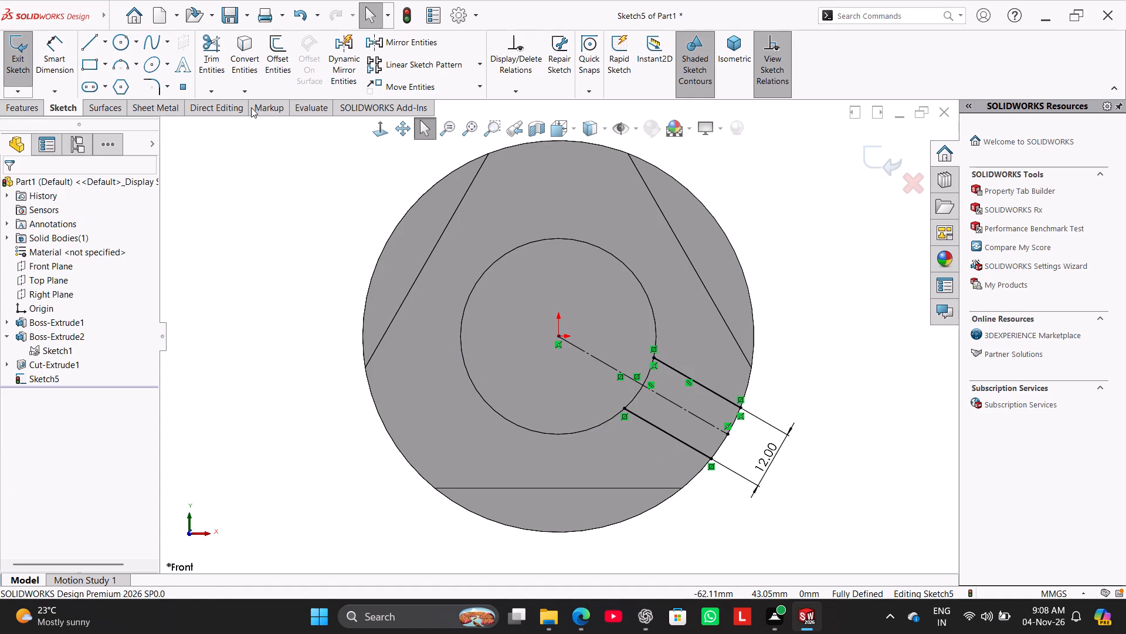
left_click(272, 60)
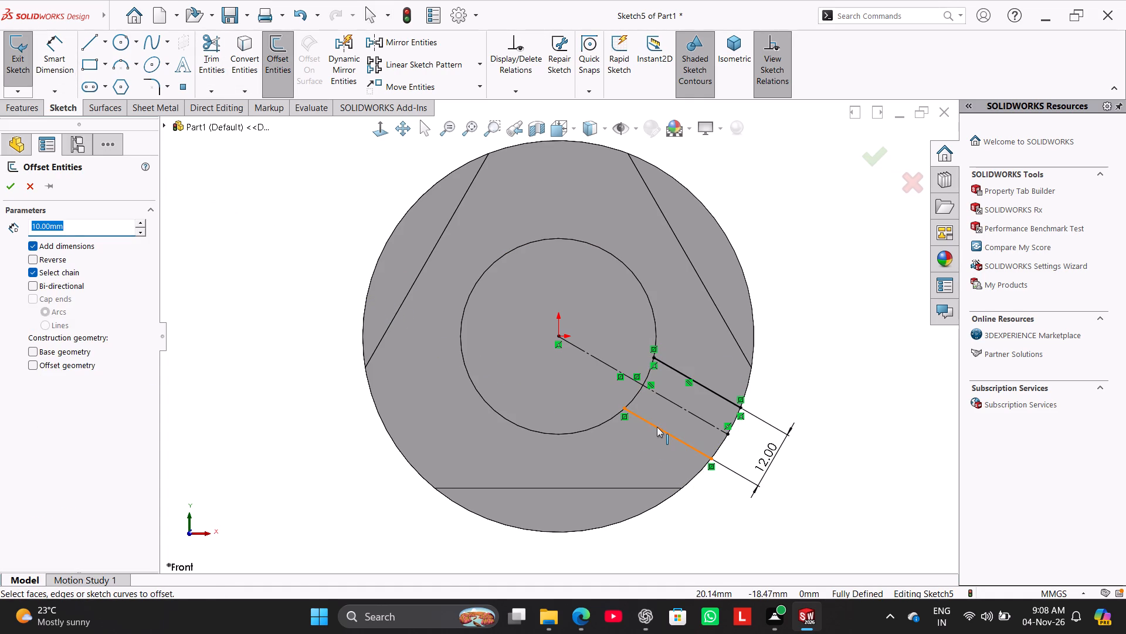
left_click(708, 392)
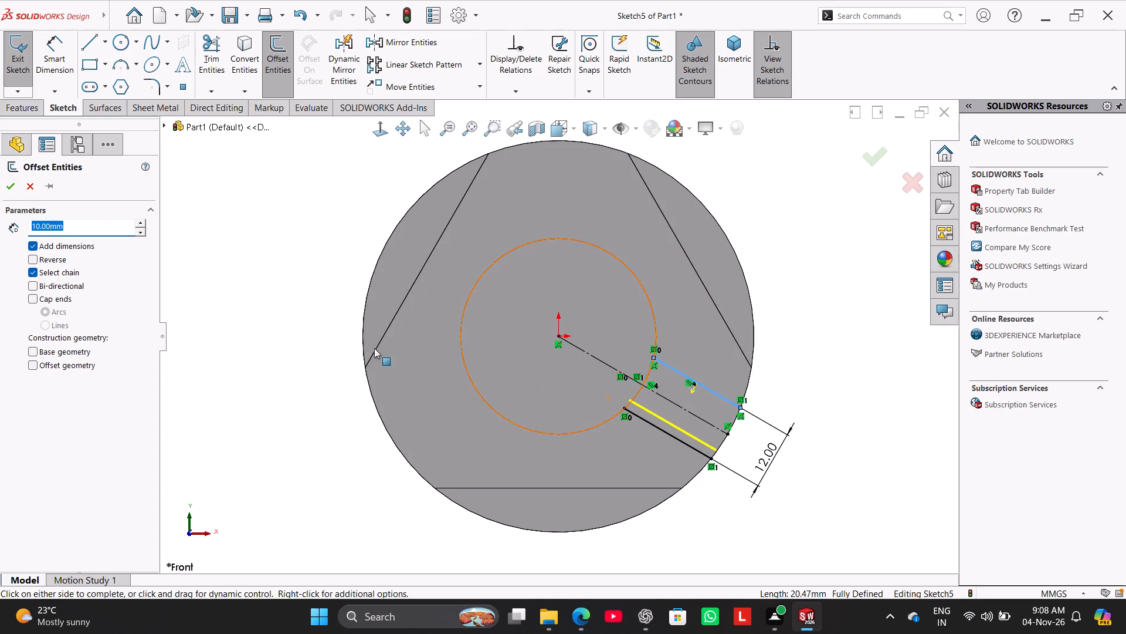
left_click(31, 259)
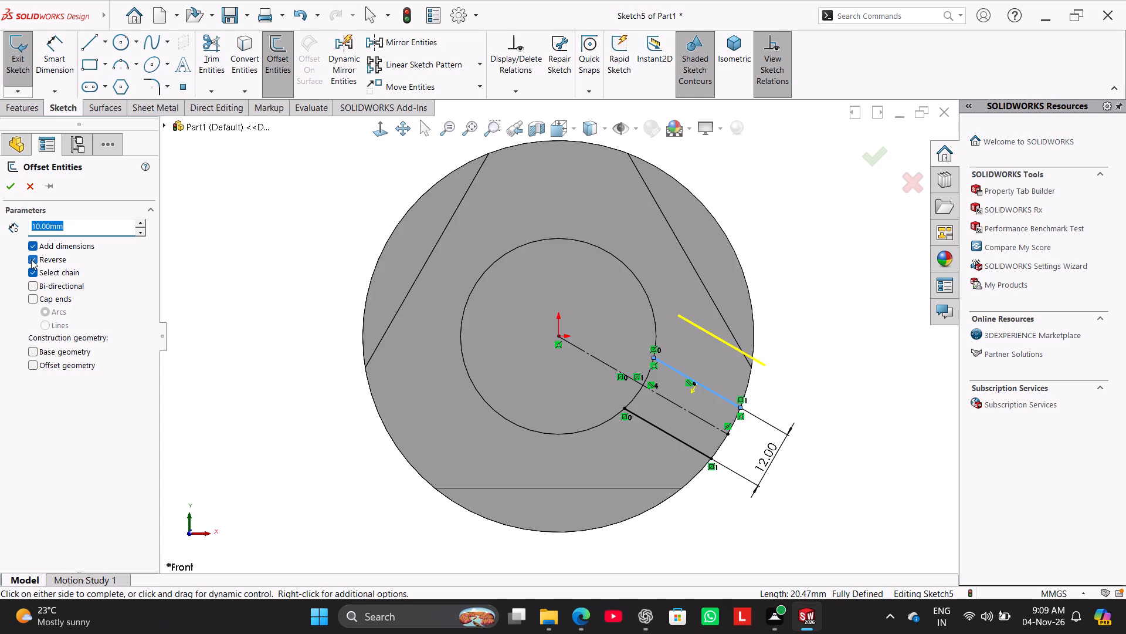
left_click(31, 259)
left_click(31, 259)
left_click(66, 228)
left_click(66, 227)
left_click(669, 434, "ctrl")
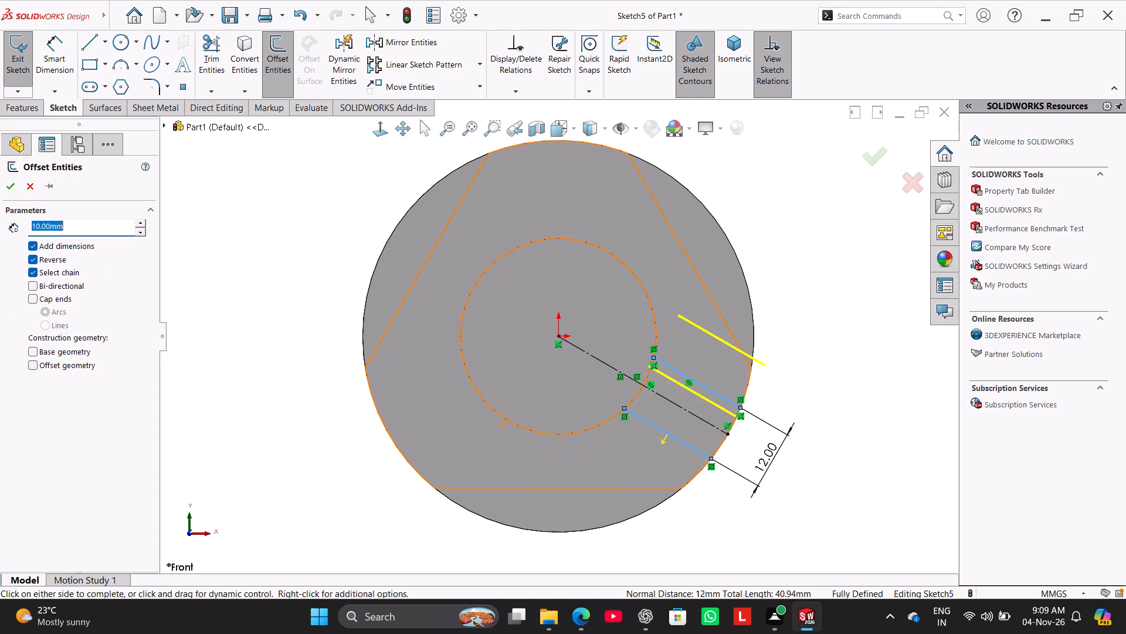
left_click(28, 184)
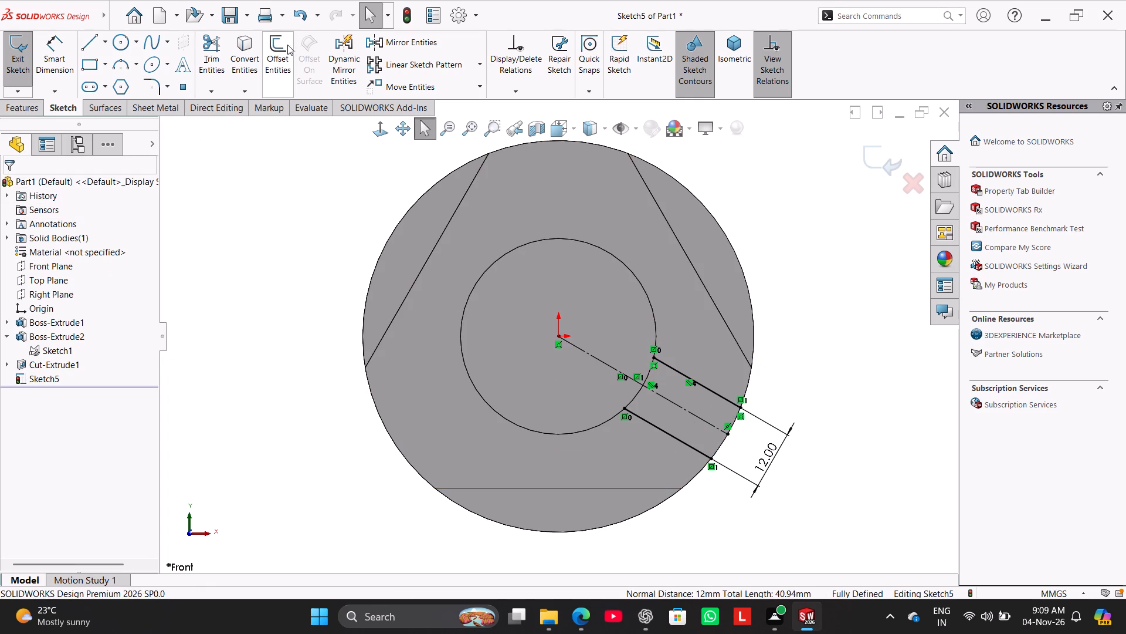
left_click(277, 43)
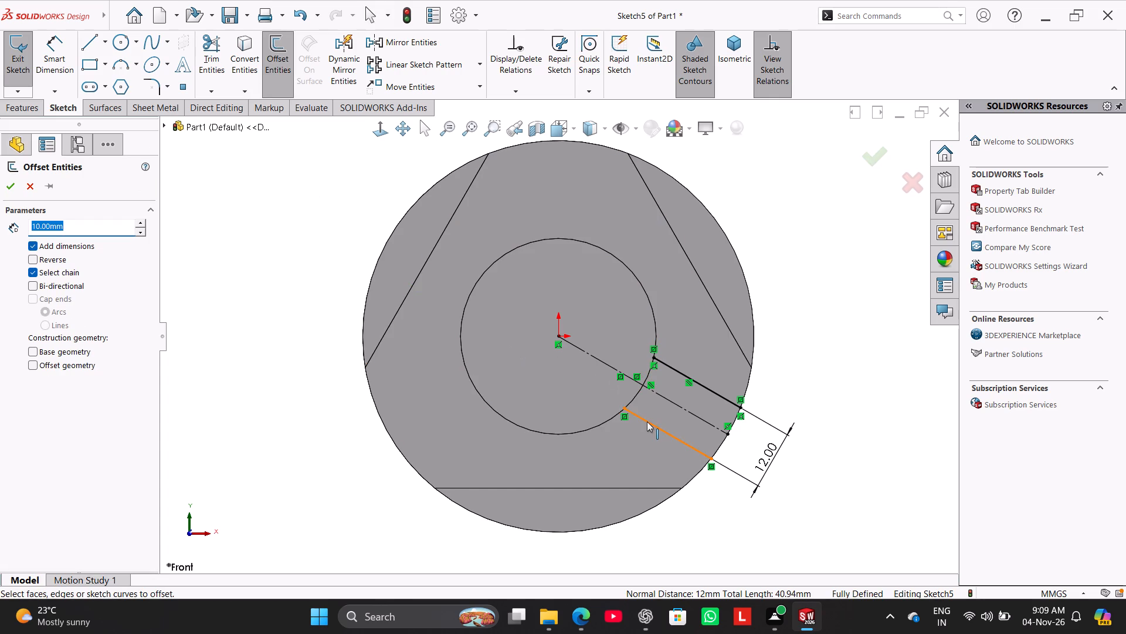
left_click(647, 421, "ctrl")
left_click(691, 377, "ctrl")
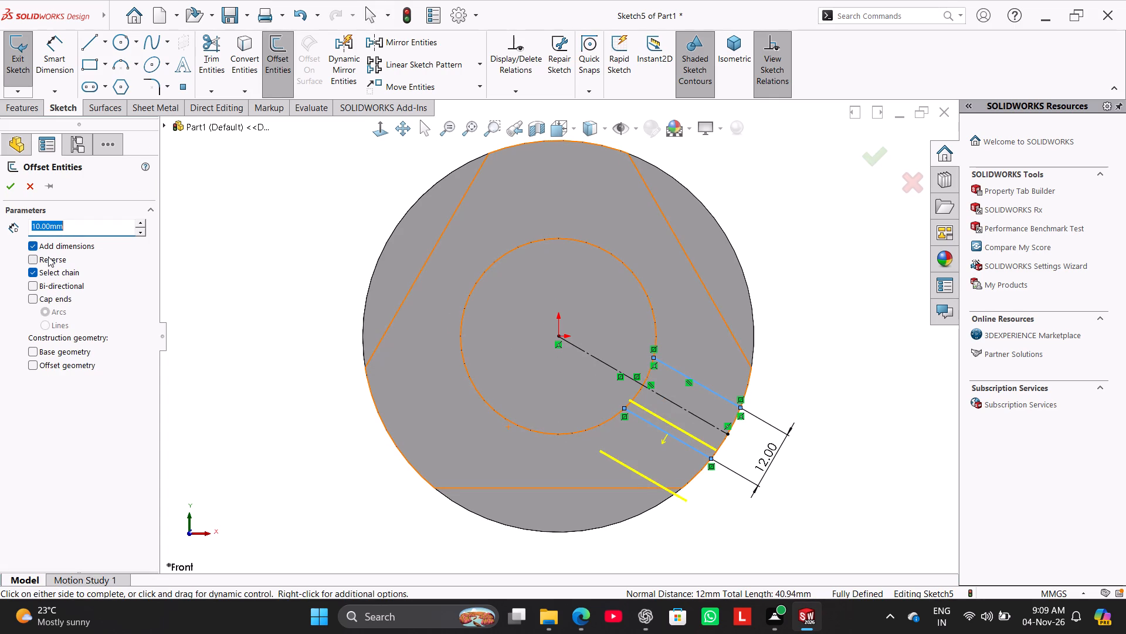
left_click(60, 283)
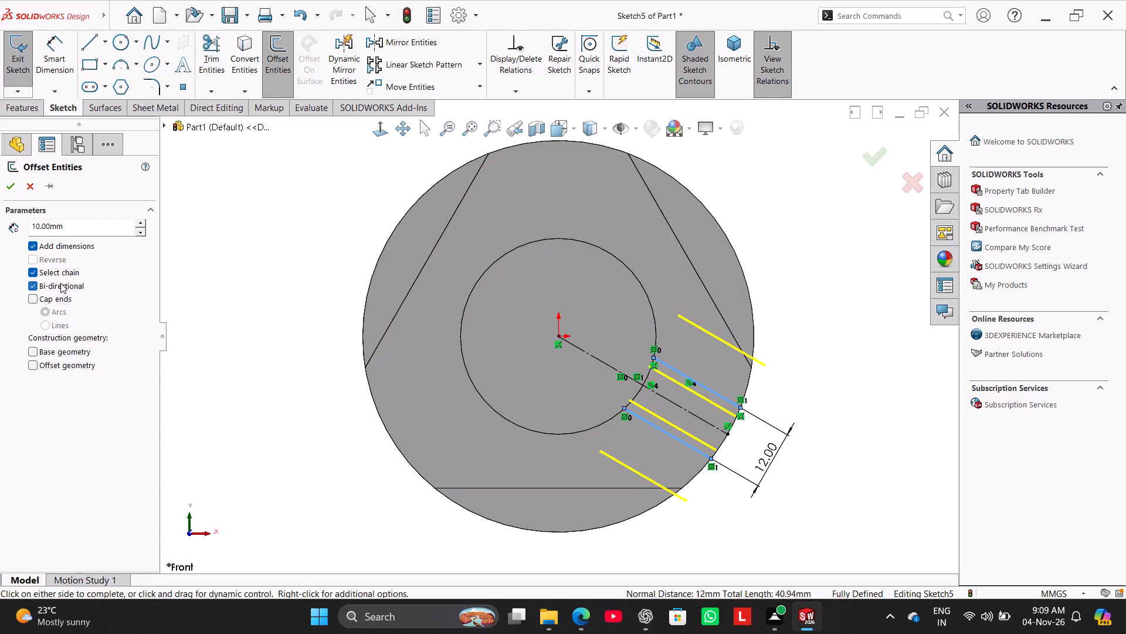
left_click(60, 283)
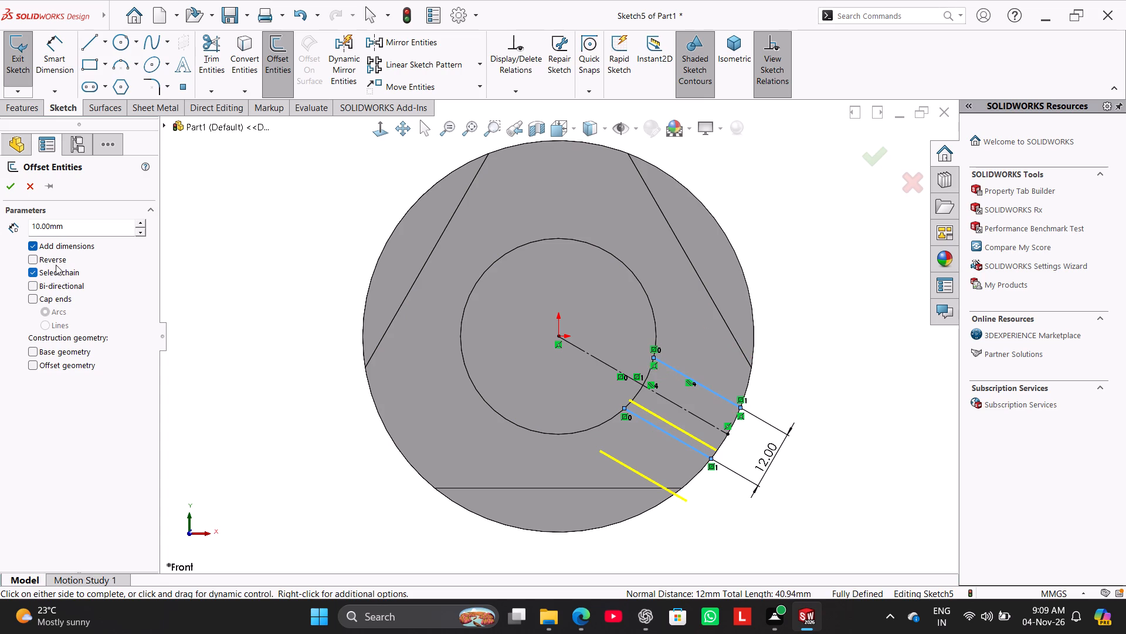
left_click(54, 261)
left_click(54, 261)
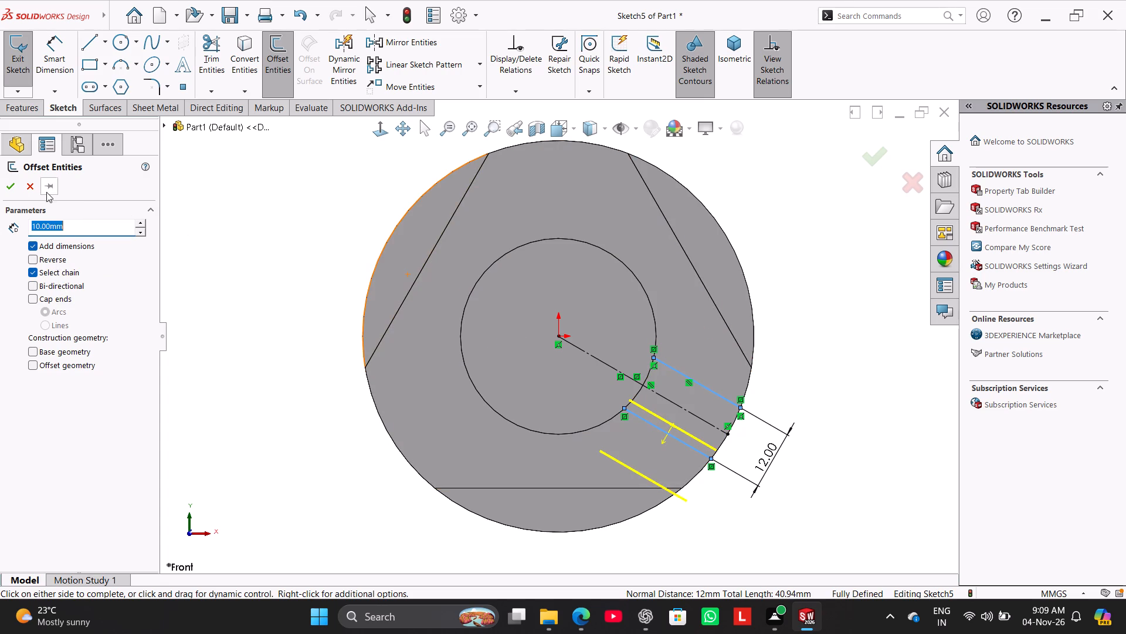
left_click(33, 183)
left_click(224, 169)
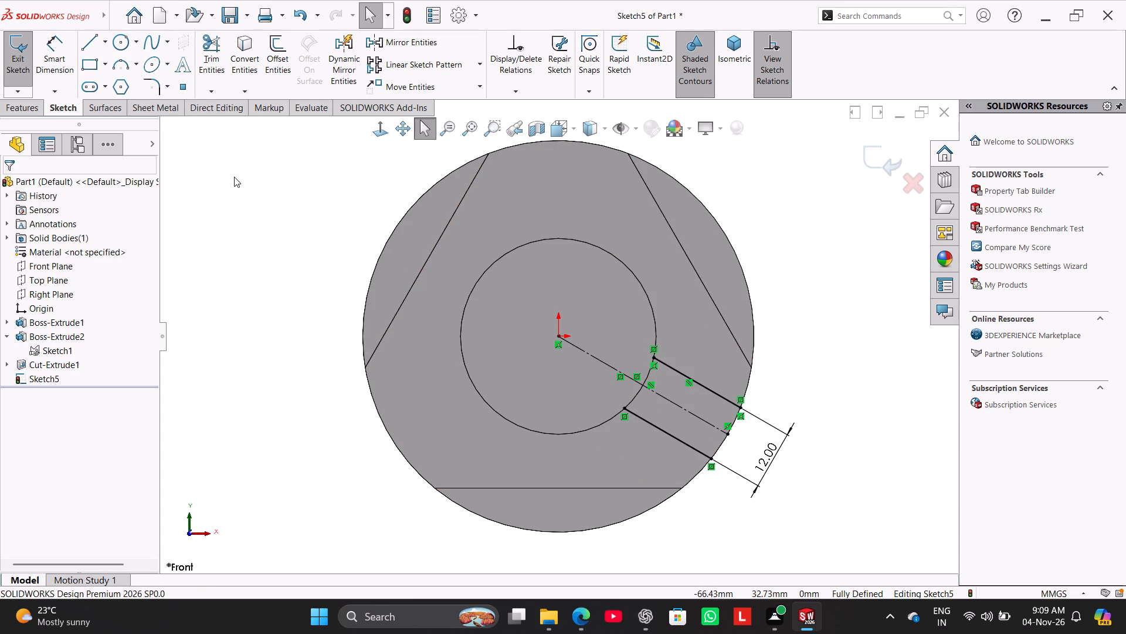
Offset the upper solid parallel line by 2 mm, reversed to the side away from the construction line.
left_click(272, 56)
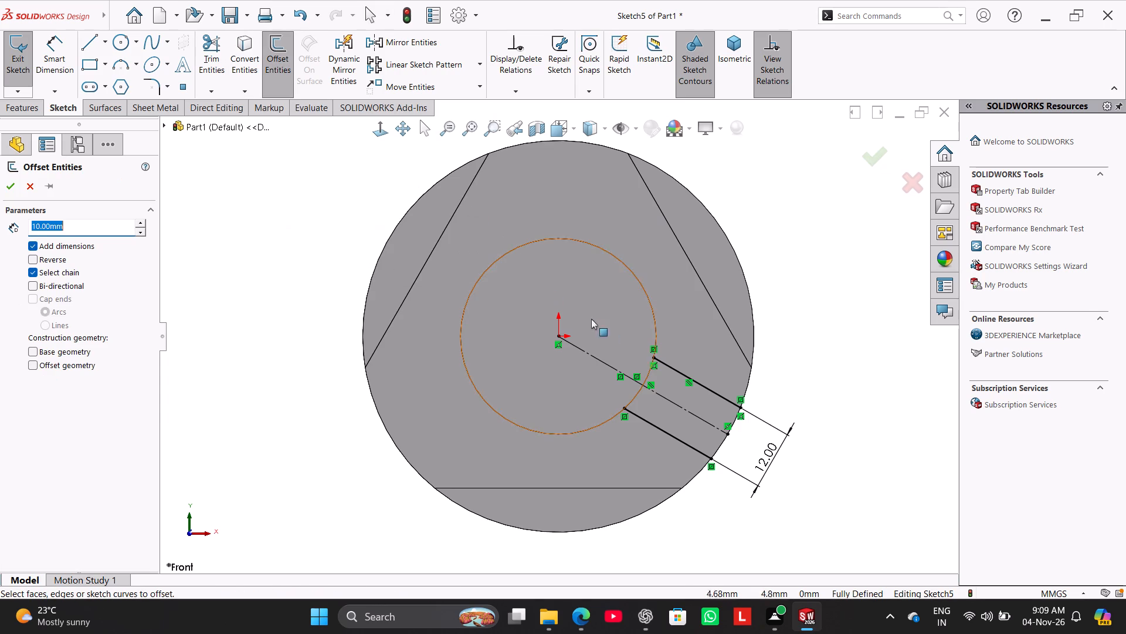
left_click(662, 362)
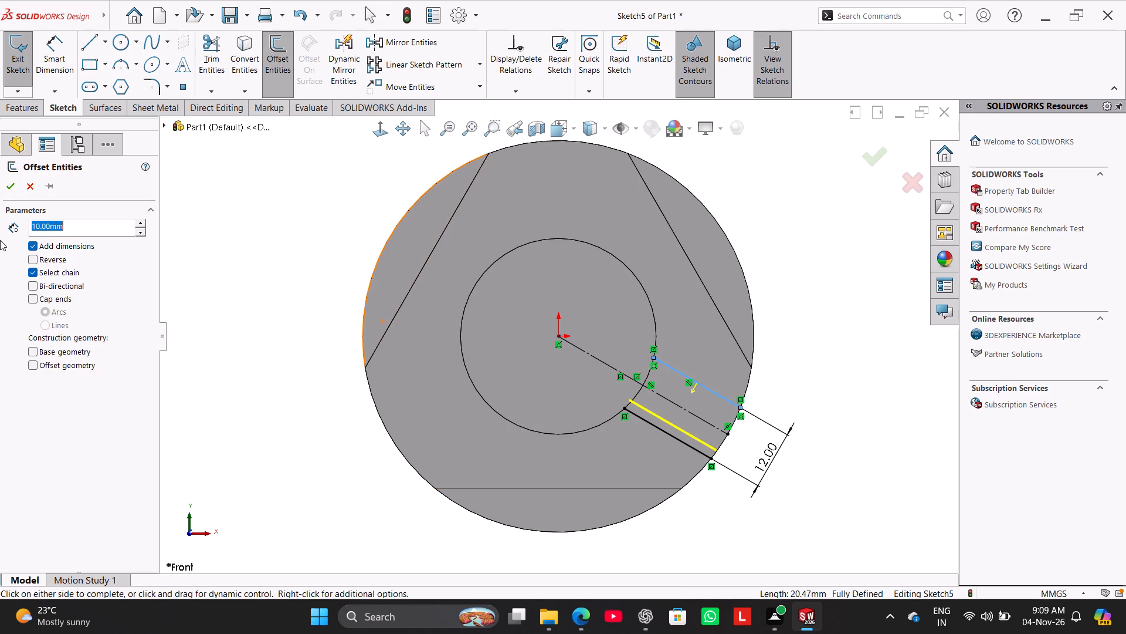
left_click(34, 258)
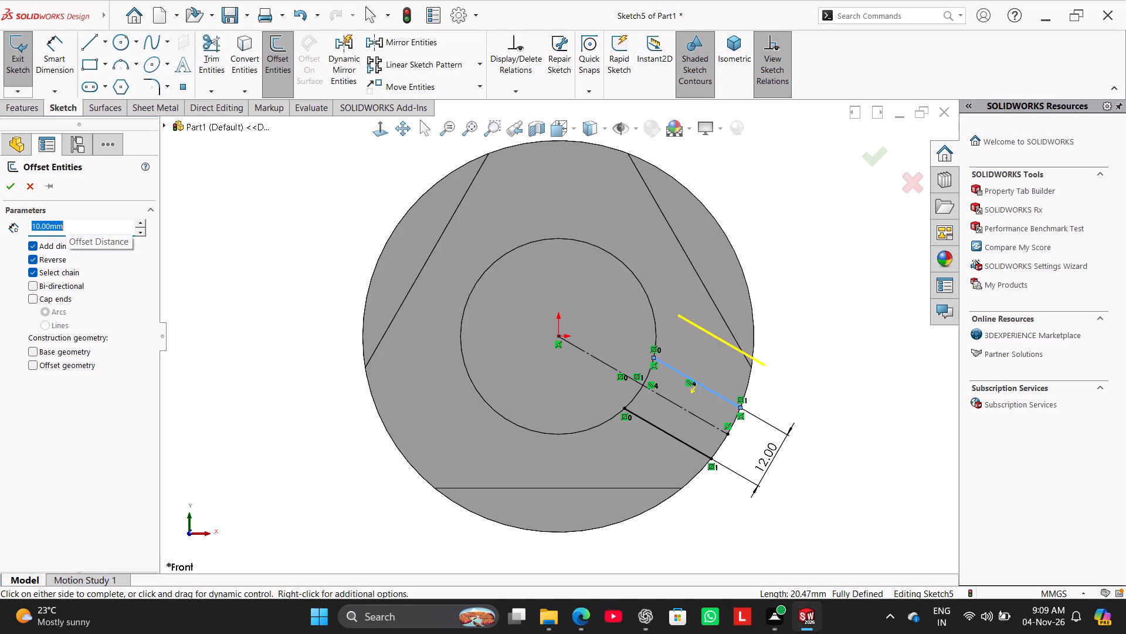
key("2")
key("Return")
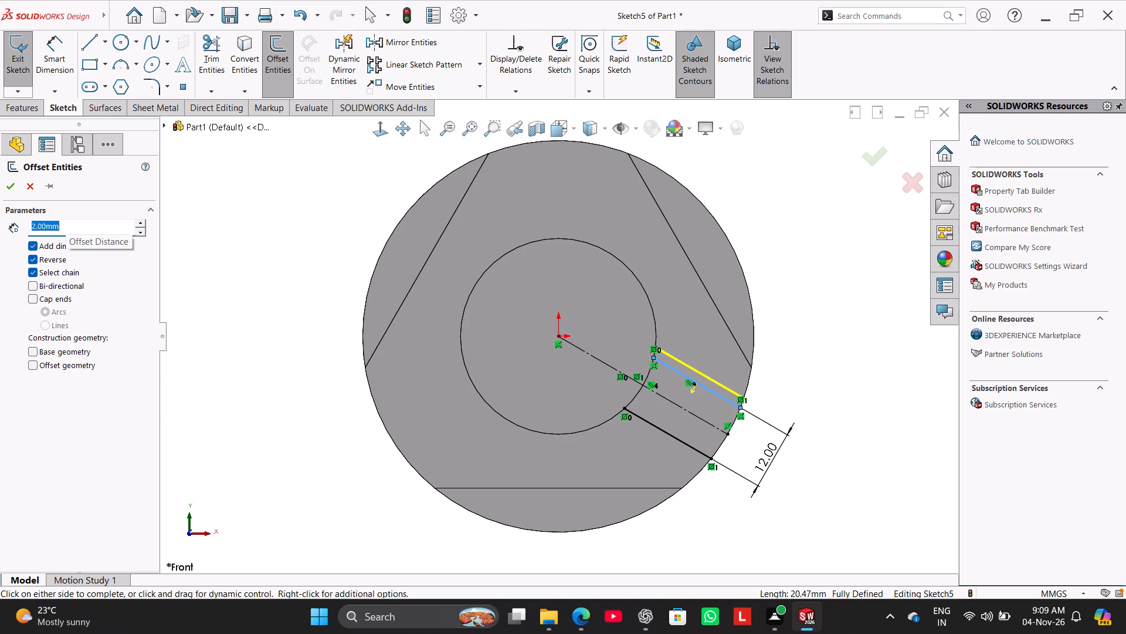
left_click(6, 189)
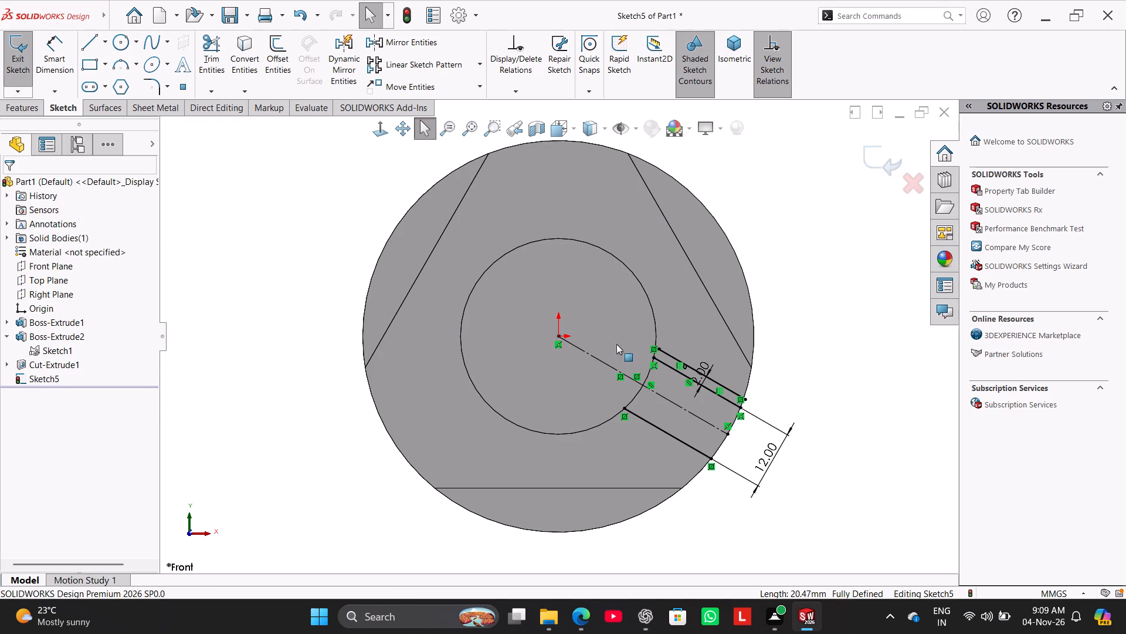
Delete the 2 mm dimension of the offset line.
right_click(710, 369)
left_click(749, 449)
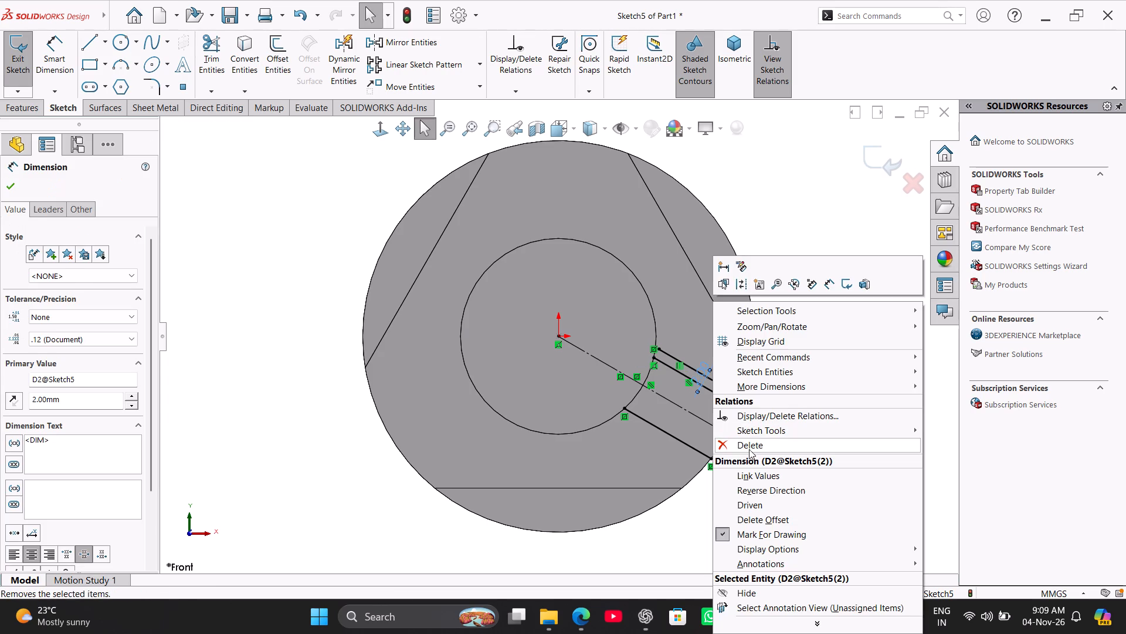
Offset the new upper line by another 2 mm, reversed so the copy lies farther from the construction line.
left_click(271, 66)
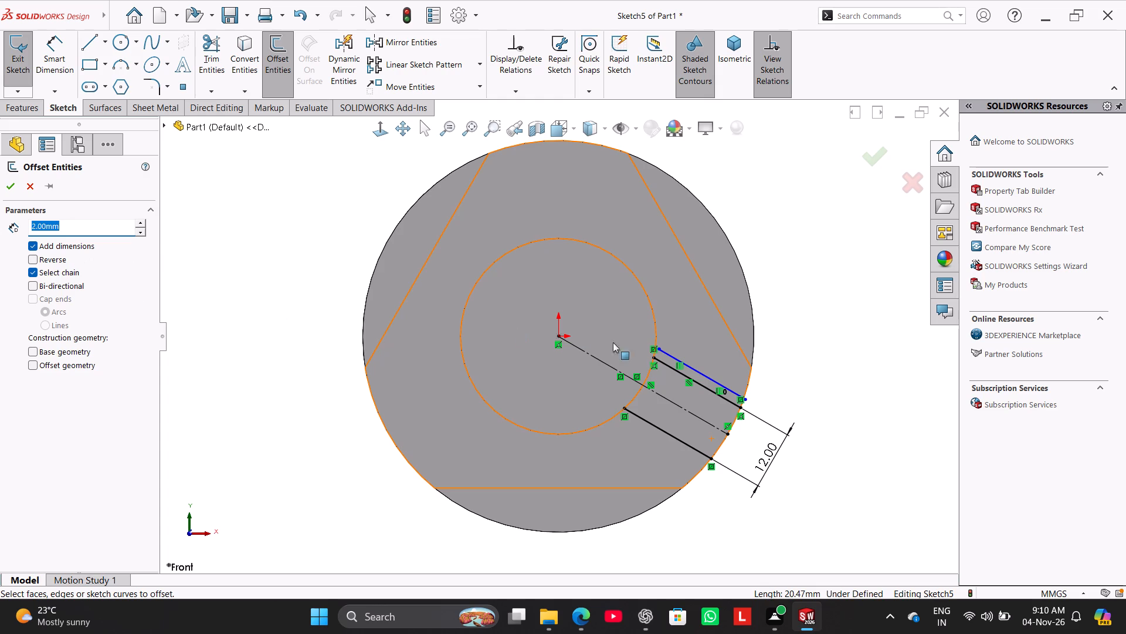
left_click(700, 371)
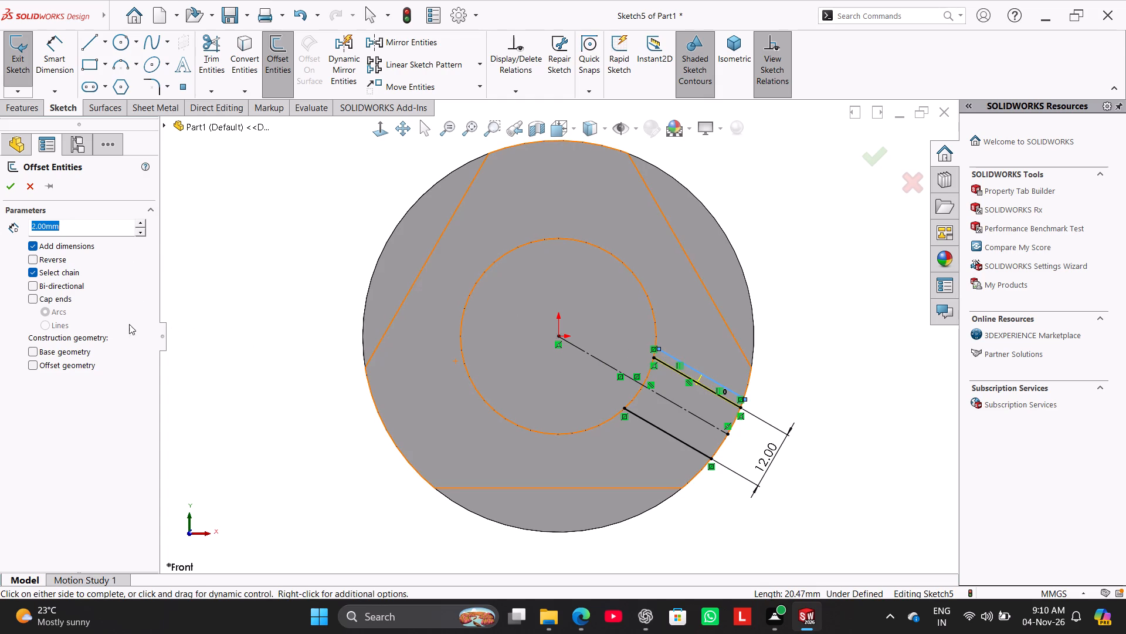
left_click(49, 261)
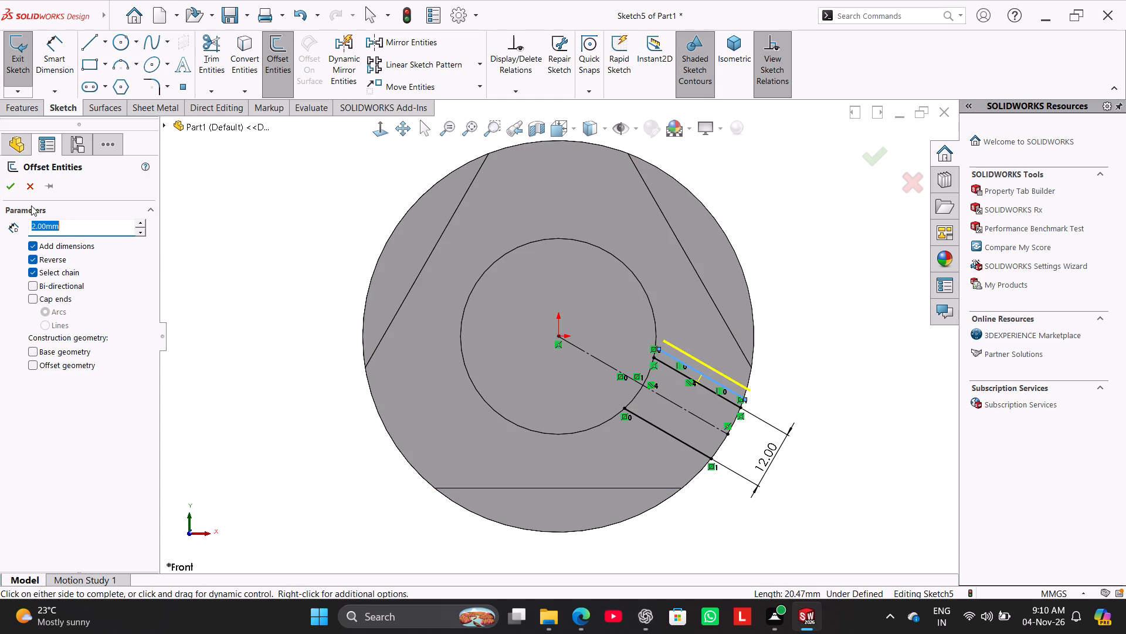
left_click(12, 187)
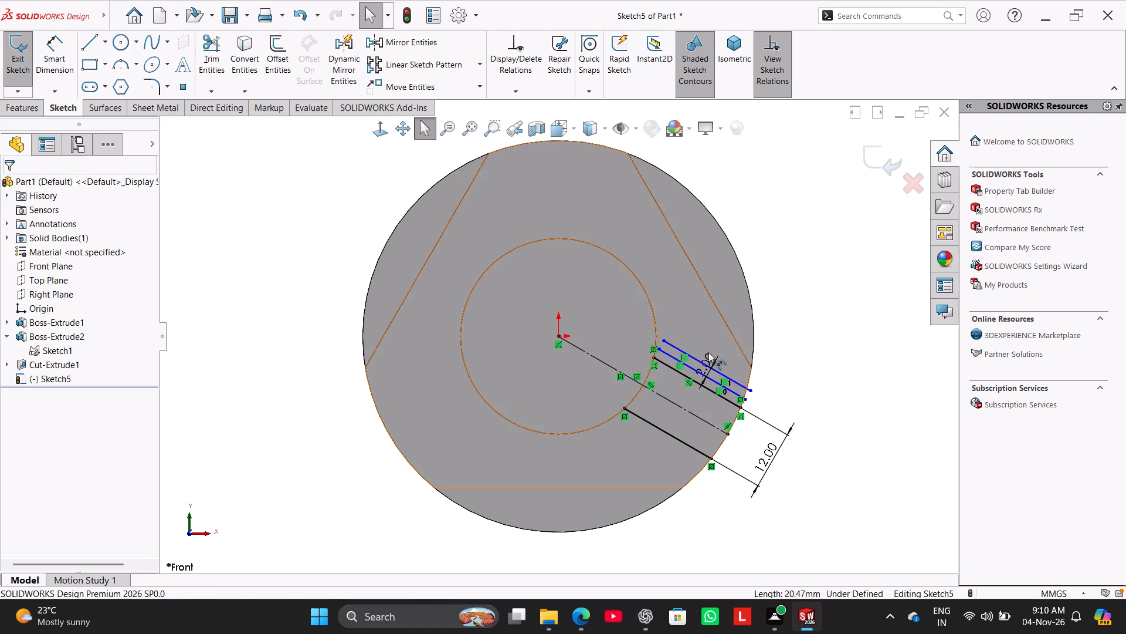
Delete the 2 mm dimension of the second offset line.
right_click(711, 352)
left_click(758, 442)
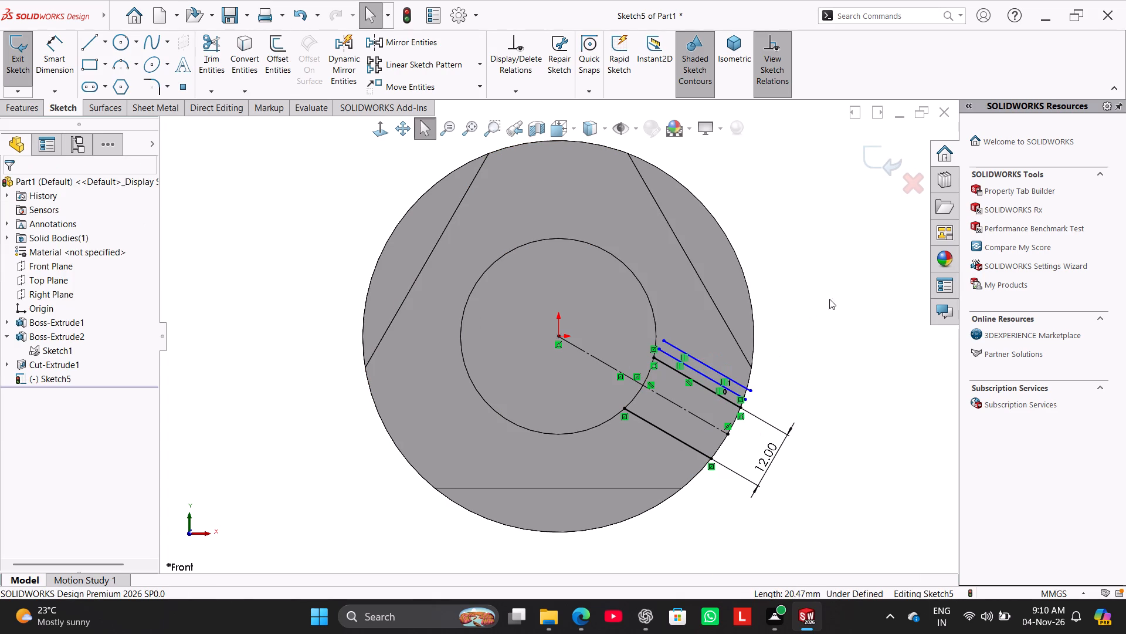
left_click(844, 279)
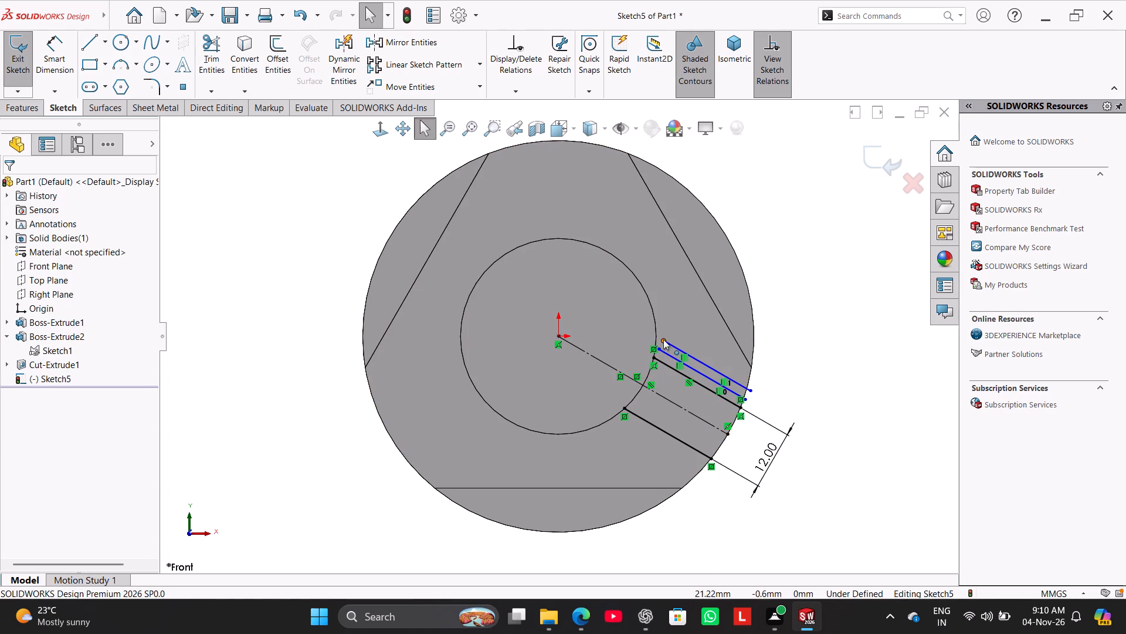
Stretch the inner ends of the two upper offset lines freehand so they extend inside the bore circle.
left_click_drag(665, 339, 636, 320)
left_click_drag(660, 345, 634, 332)
left_click(830, 344)
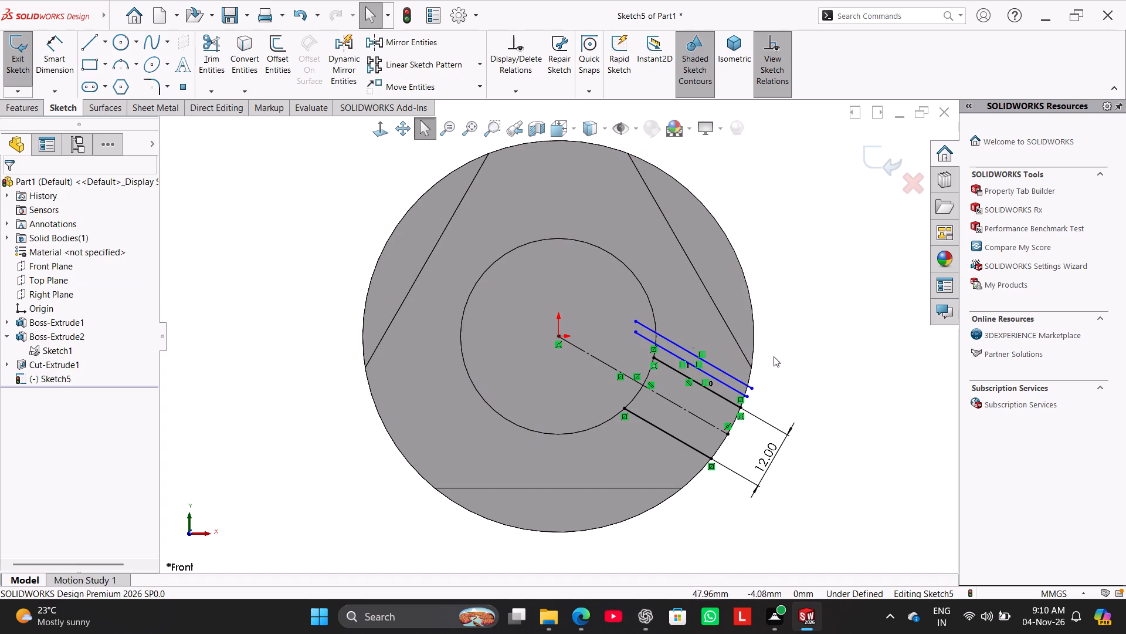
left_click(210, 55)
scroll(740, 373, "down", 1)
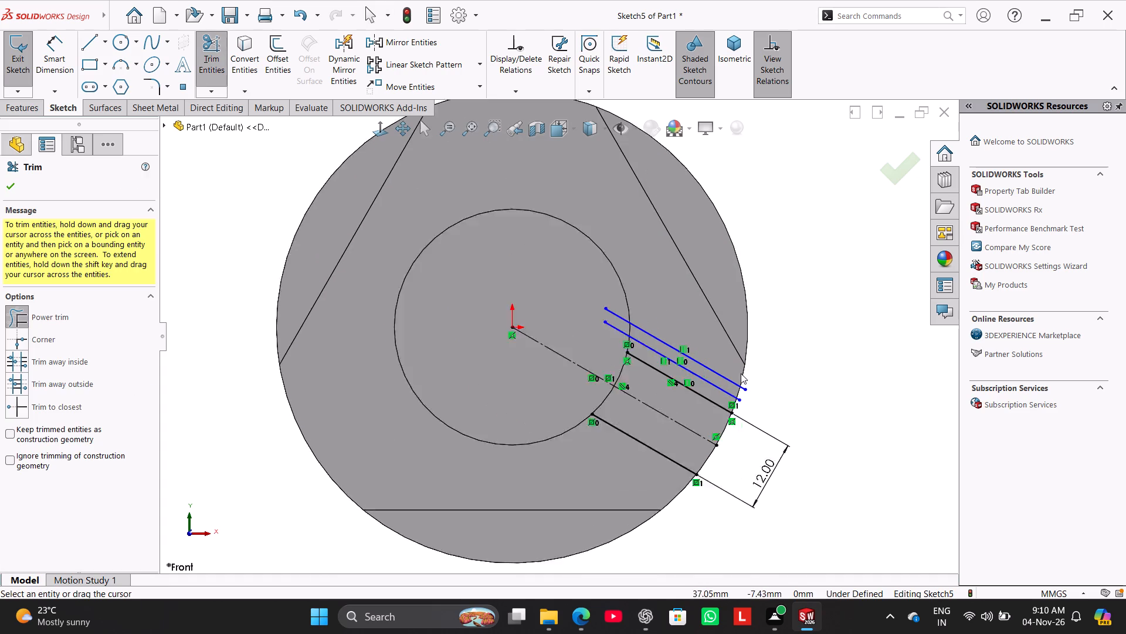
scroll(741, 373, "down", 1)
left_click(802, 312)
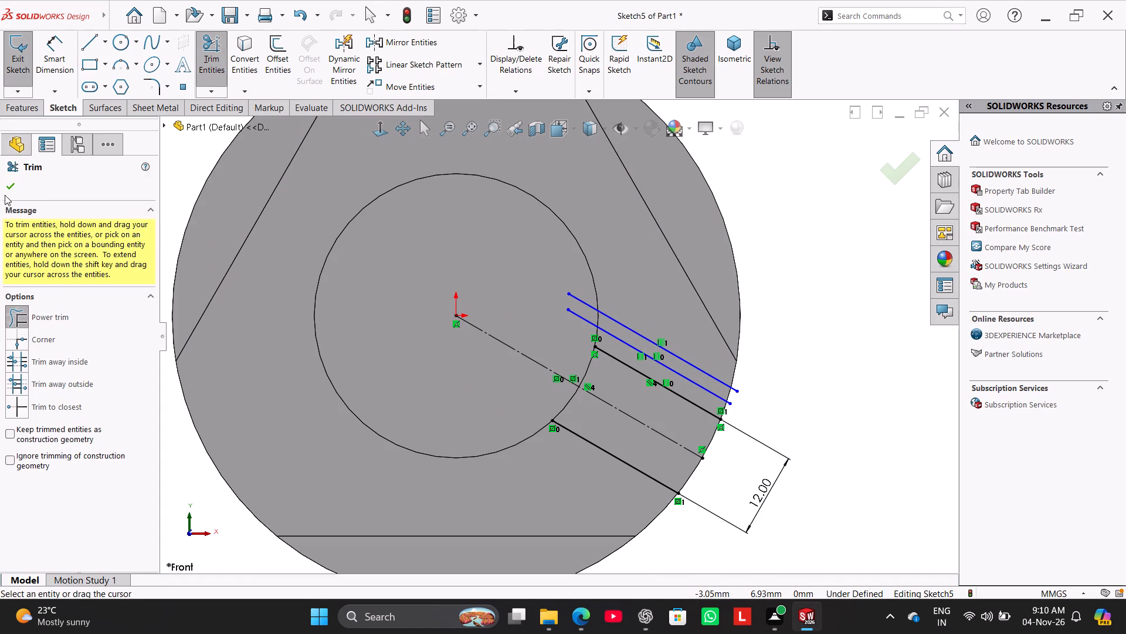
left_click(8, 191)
Mirror the two upper offset lines about the radial construction line.
scroll(453, 369, "up", 2)
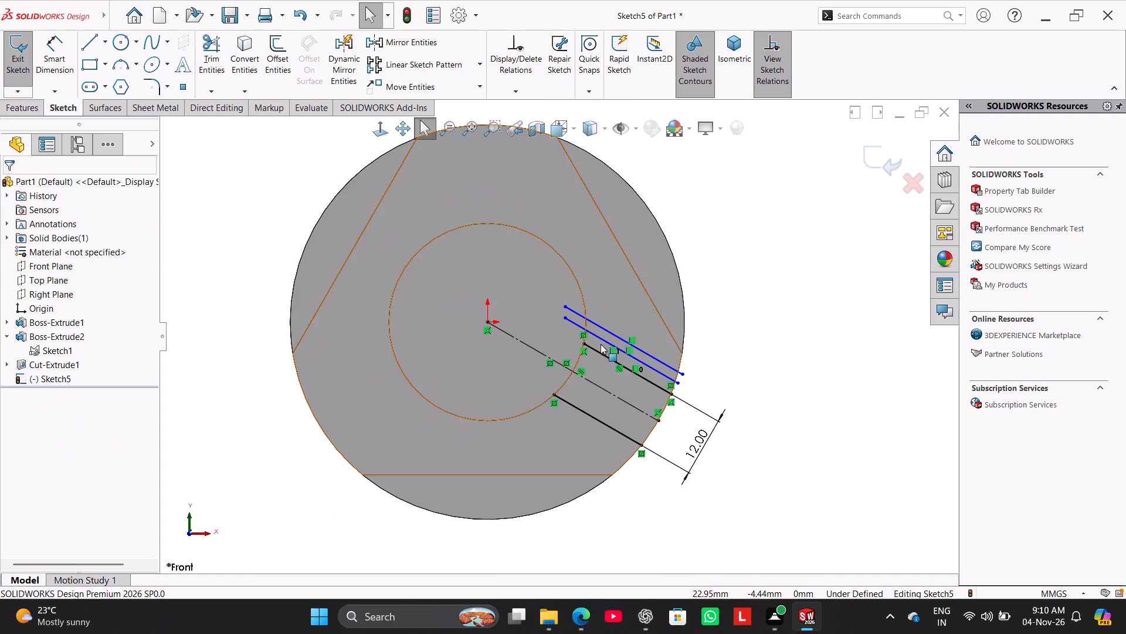
left_click(603, 342, "ctrl")
left_click(609, 332, "ctrl")
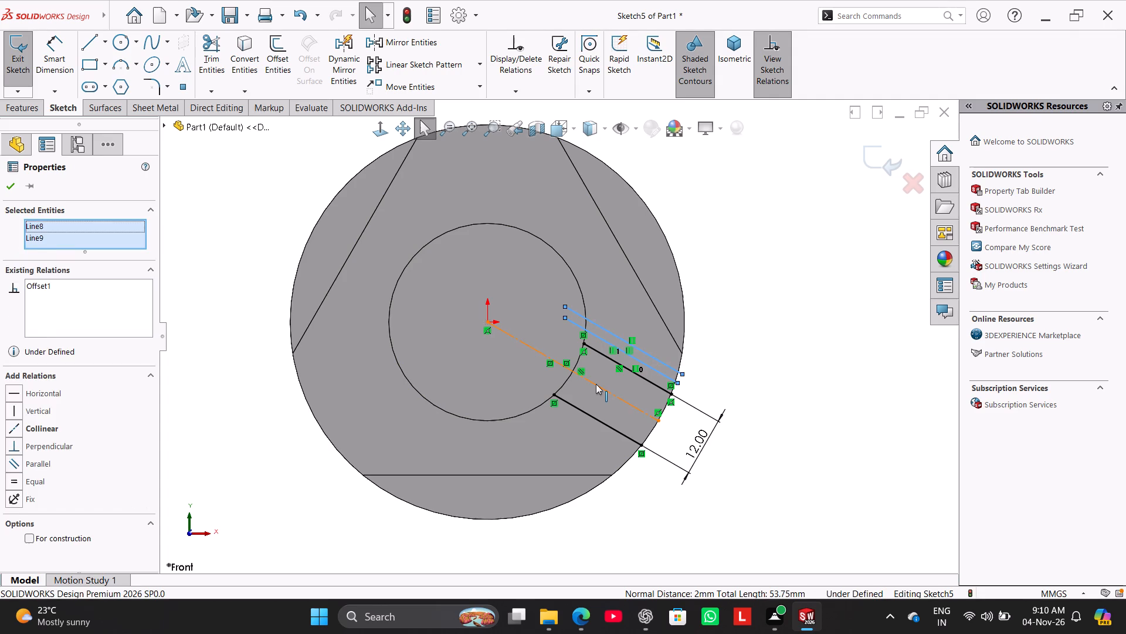
left_click(596, 384, "ctrl")
left_click(394, 47)
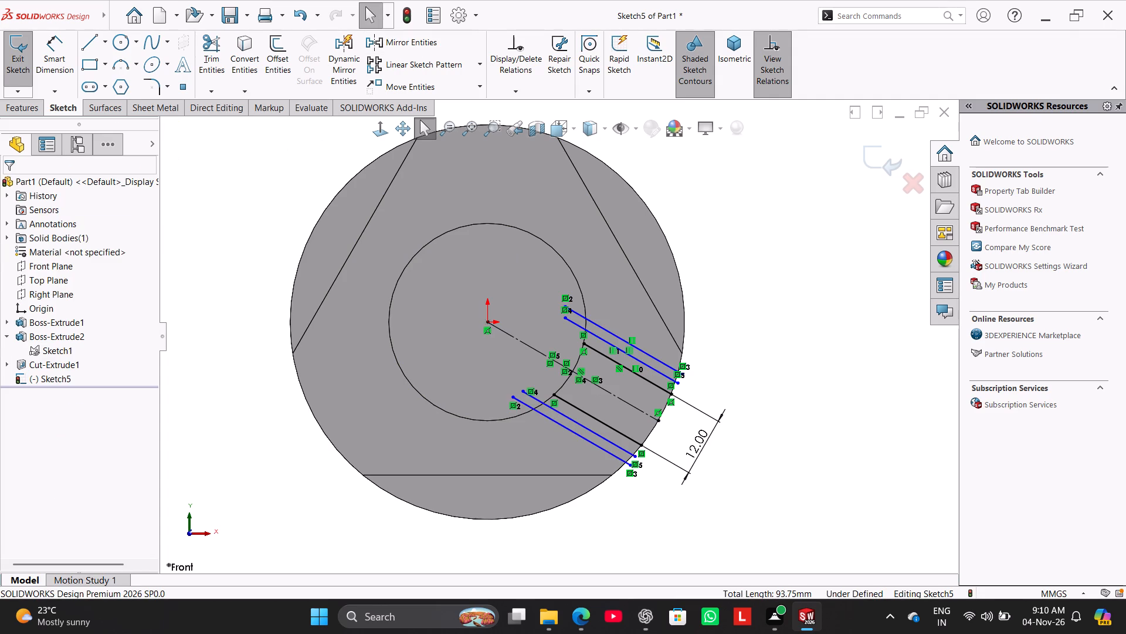
Dimension the distance between the inner pair of mirrored offset lines as 16 mm.
left_click(63, 42)
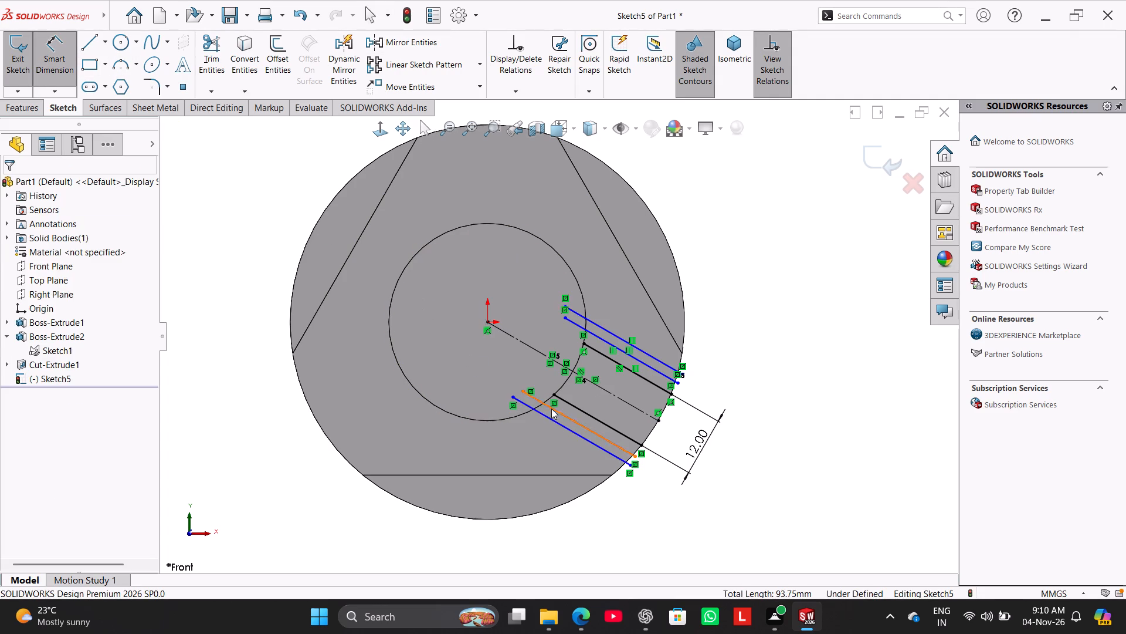
left_click(567, 418)
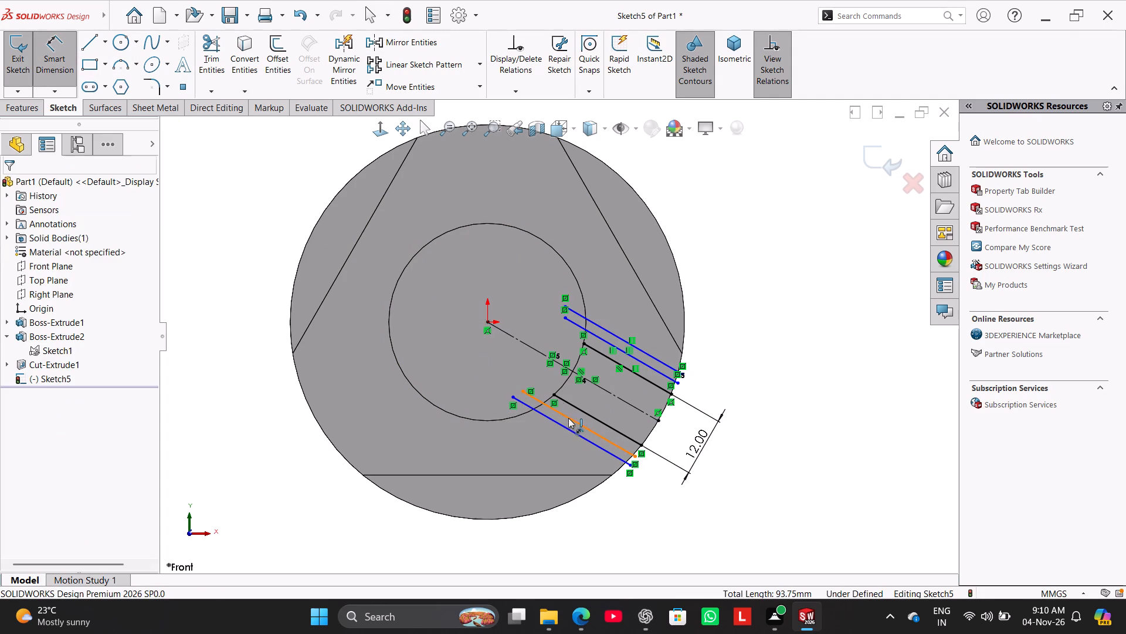
left_click(661, 373)
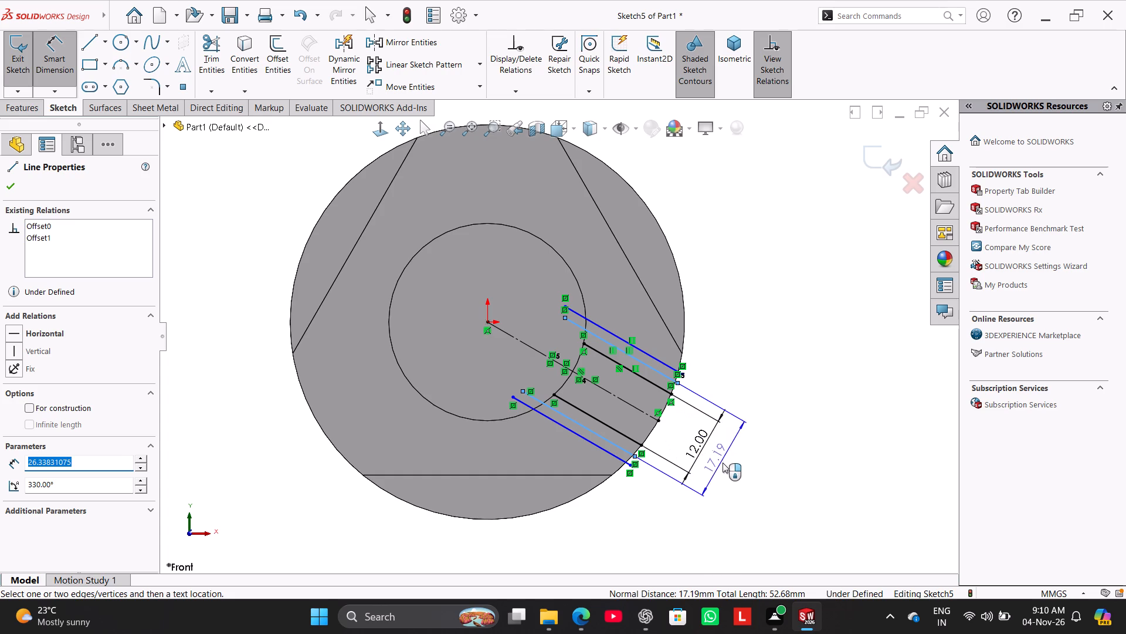
left_click(725, 463)
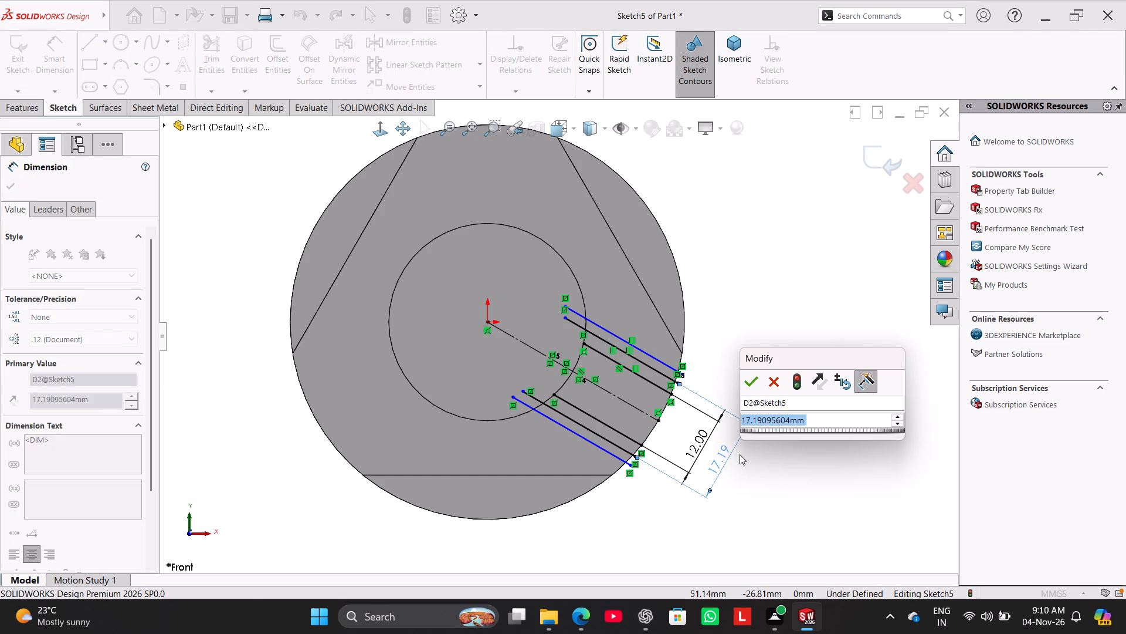
type("163")
key("BackSpace")
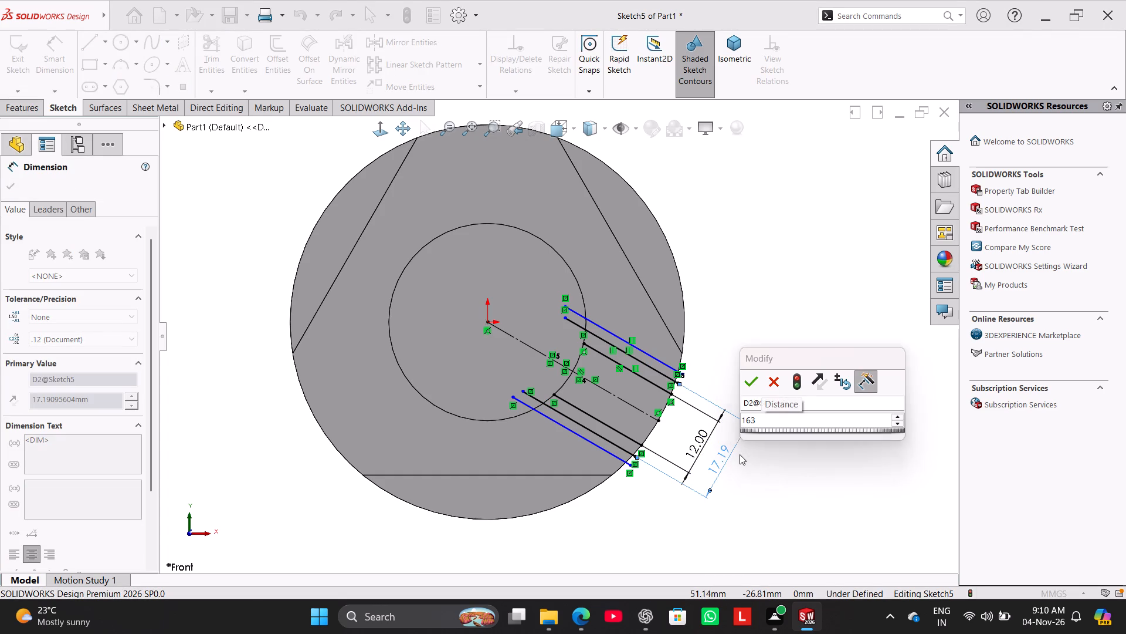
key("Return")
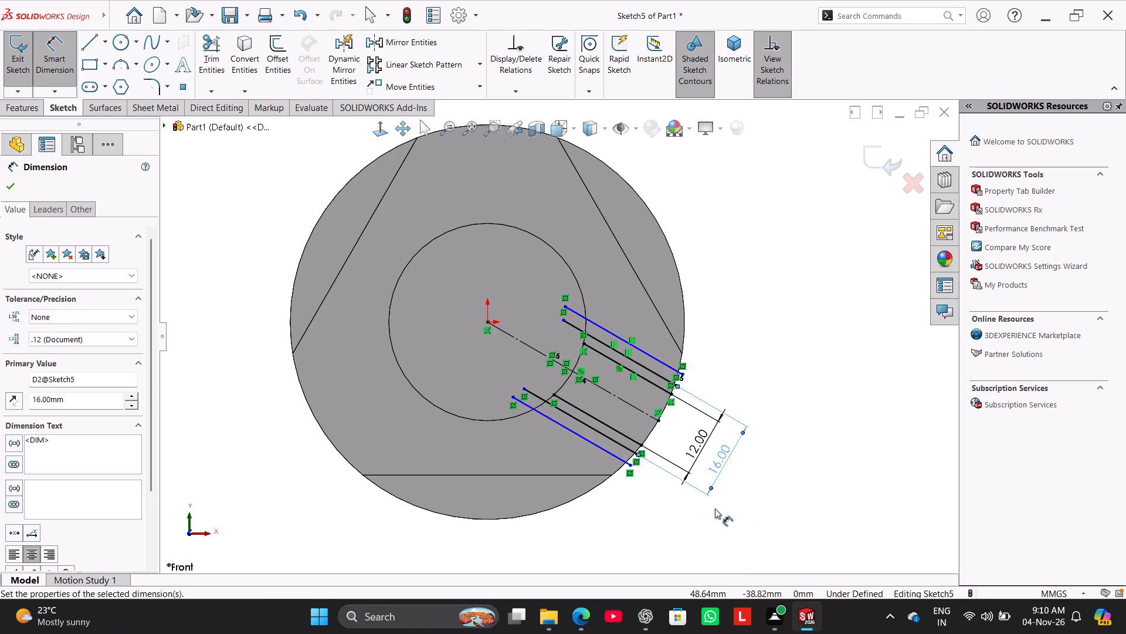
Dimension the distance between the outermost pair of mirrored offset lines as 18 mm.
left_click(616, 458)
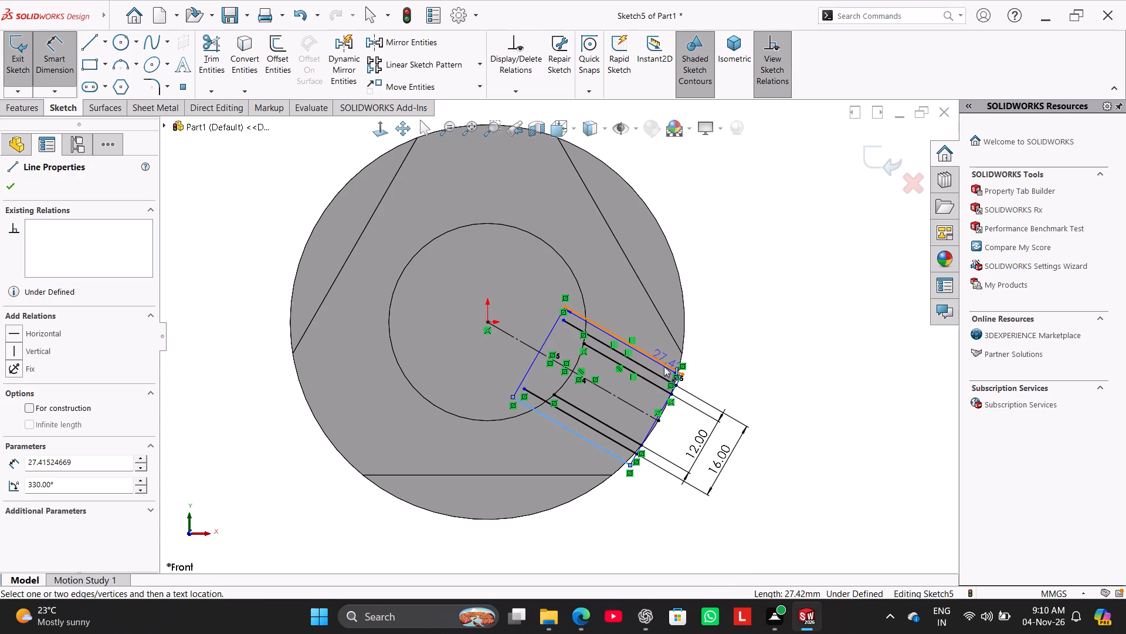
left_click(664, 366)
left_click(745, 467)
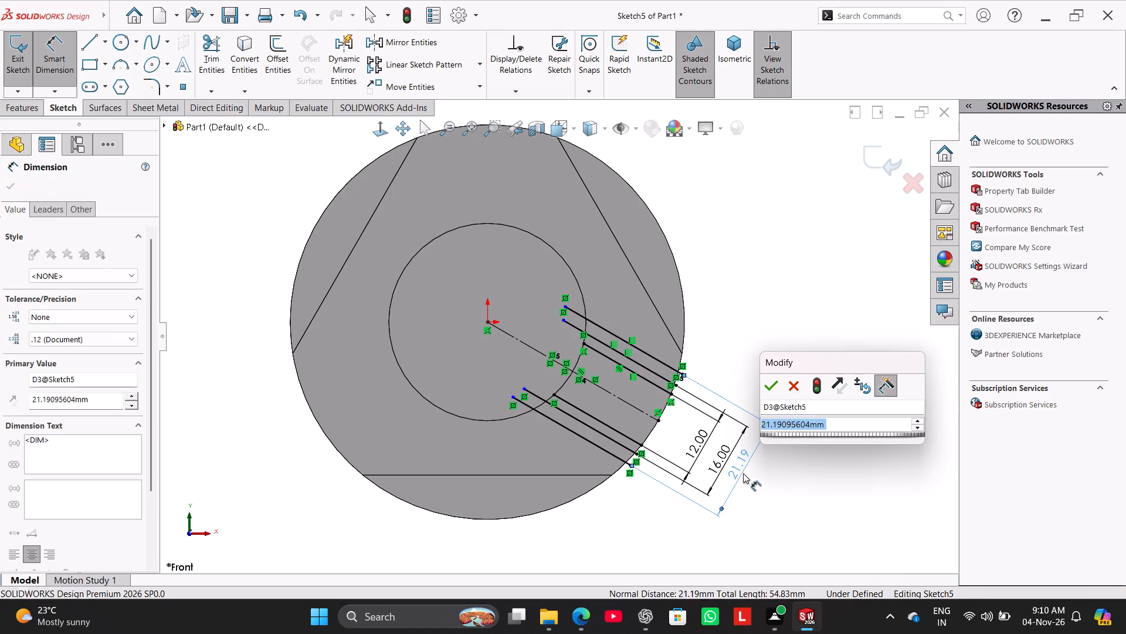
key("1")
key("8")
key("Return")
right_click(778, 371)
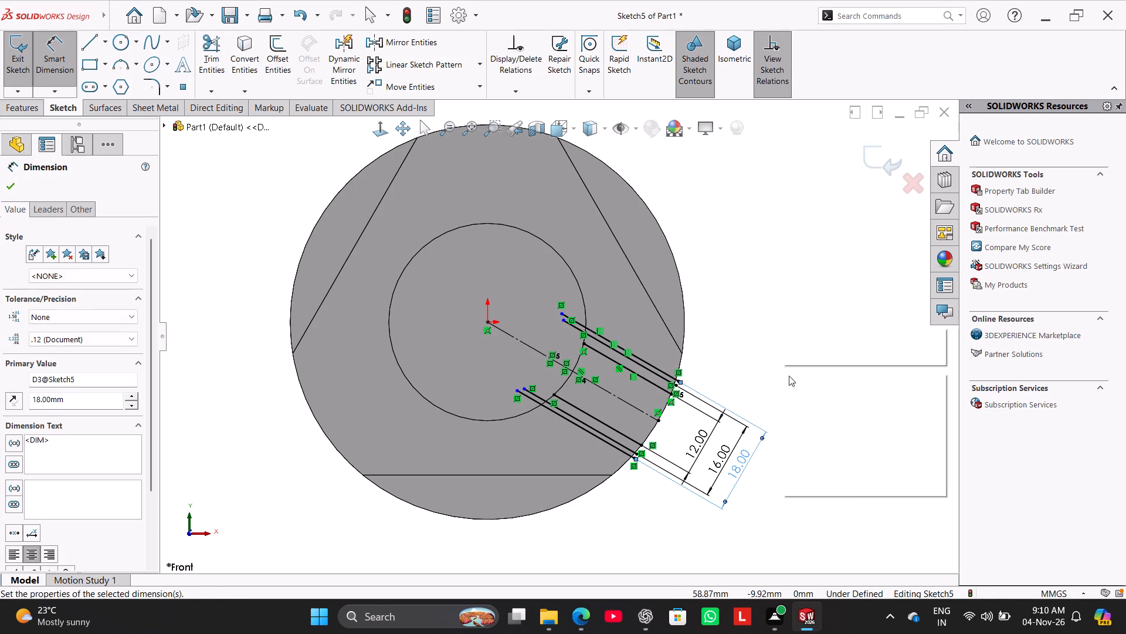
left_click(826, 410)
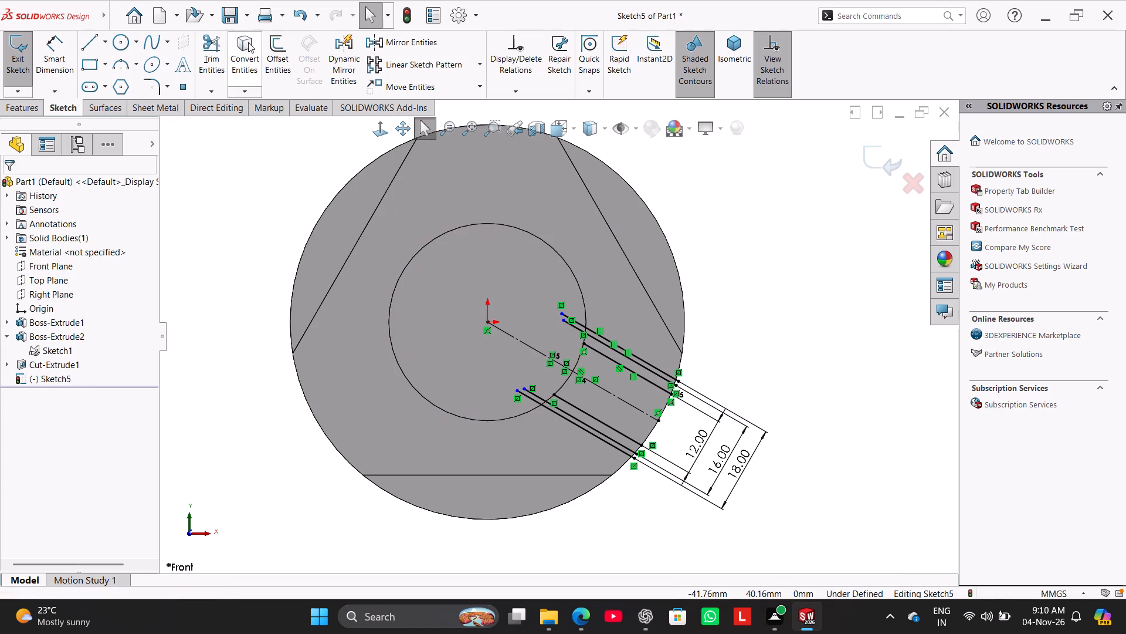
Convert the 40 mm bore's circular edge into a sketch circle.
left_click_drag(209, 37, 215, 43)
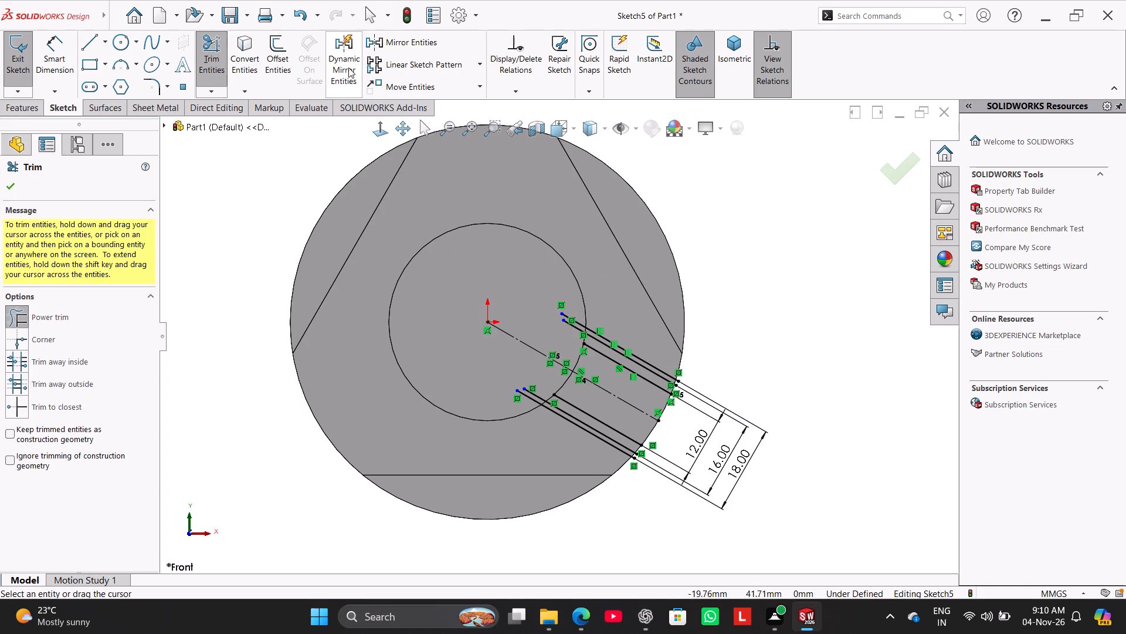
left_click(235, 40)
left_click(523, 229)
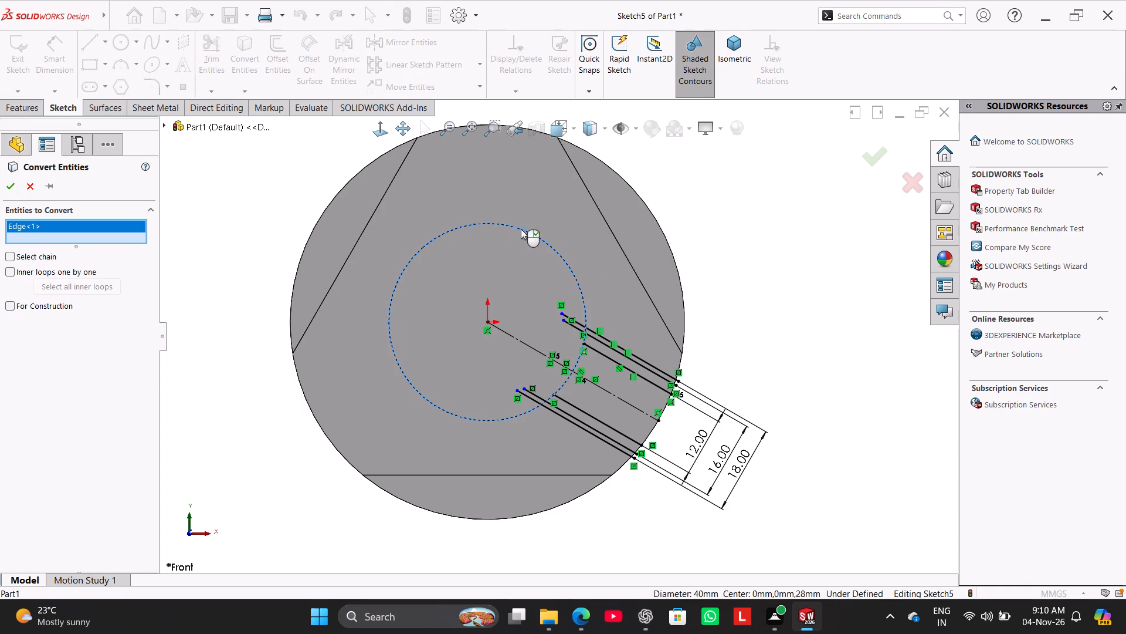
left_click(13, 184)
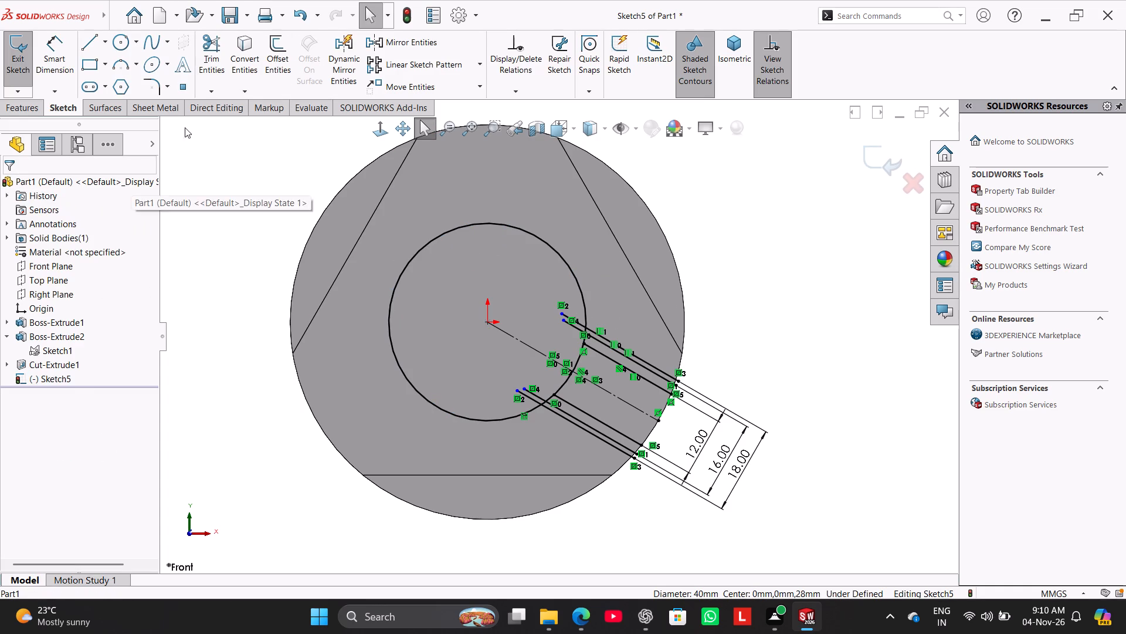
Power-trim the inner ends of the four offset lines back to the converted bore circle.
left_click(214, 67)
scroll(653, 345, "up", 1)
scroll(645, 346, "down", 2)
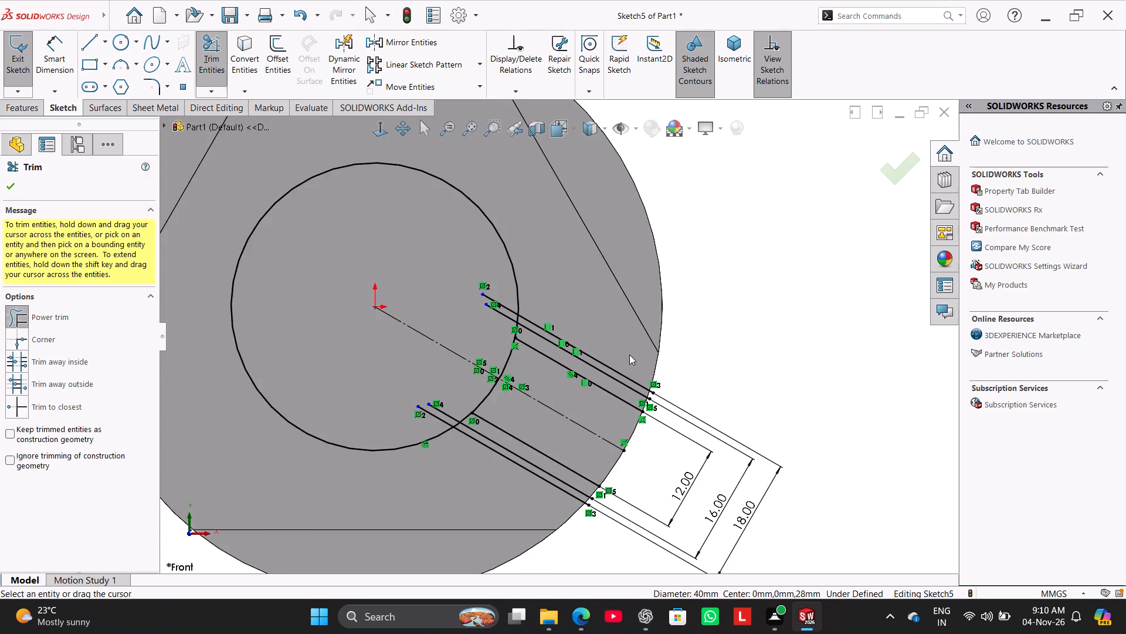
scroll(629, 355, "down", 2)
left_click_drag(473, 251, 469, 312)
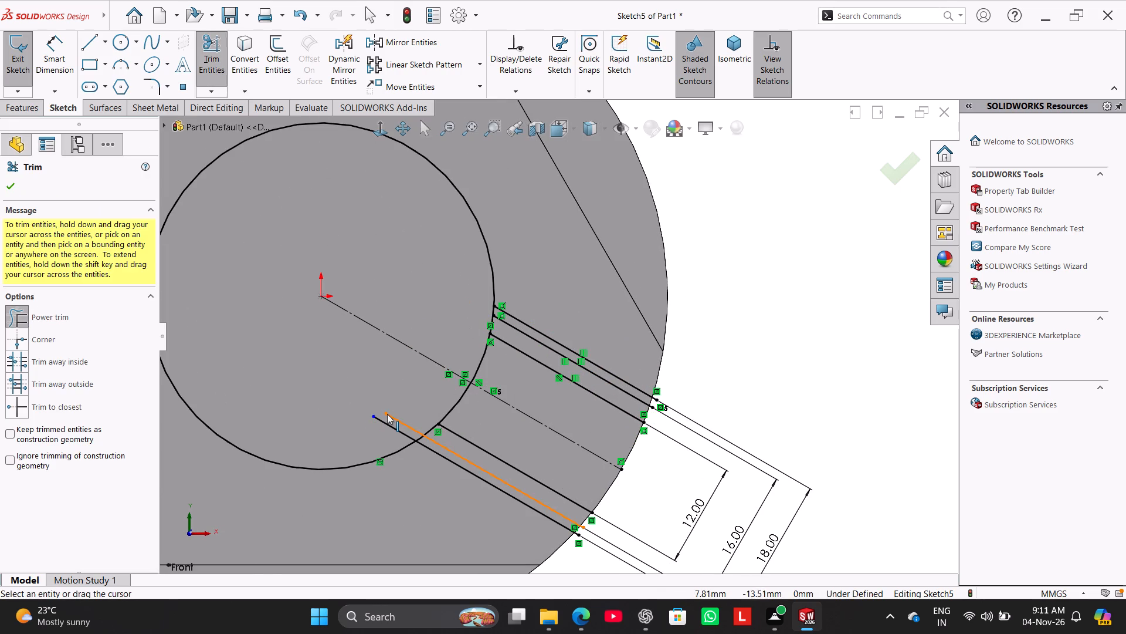
left_click_drag(419, 407, 379, 423)
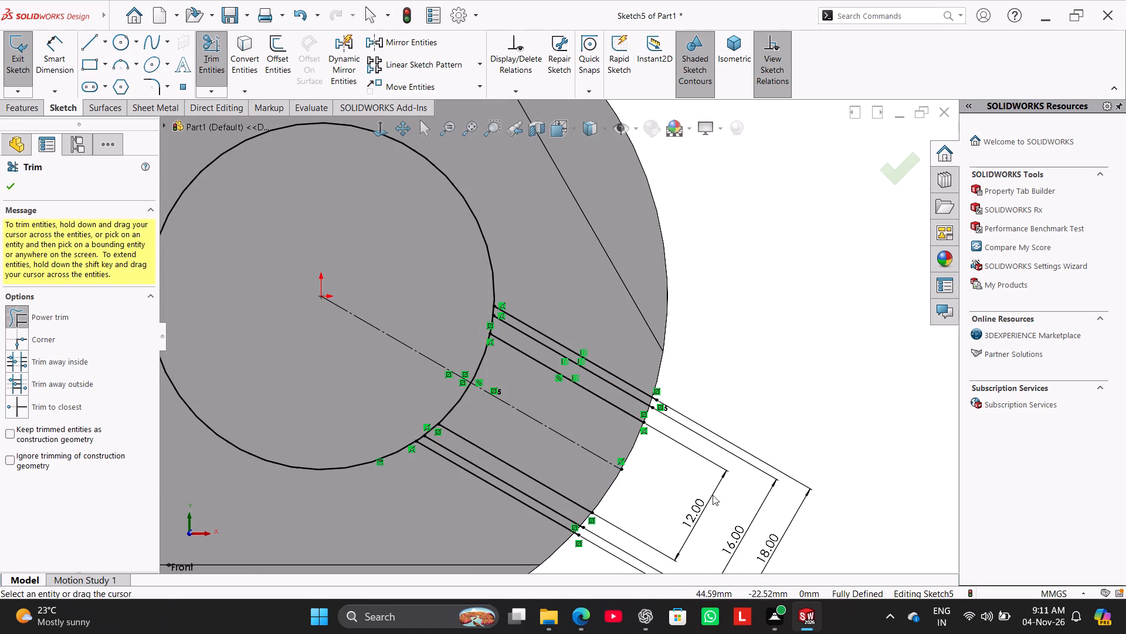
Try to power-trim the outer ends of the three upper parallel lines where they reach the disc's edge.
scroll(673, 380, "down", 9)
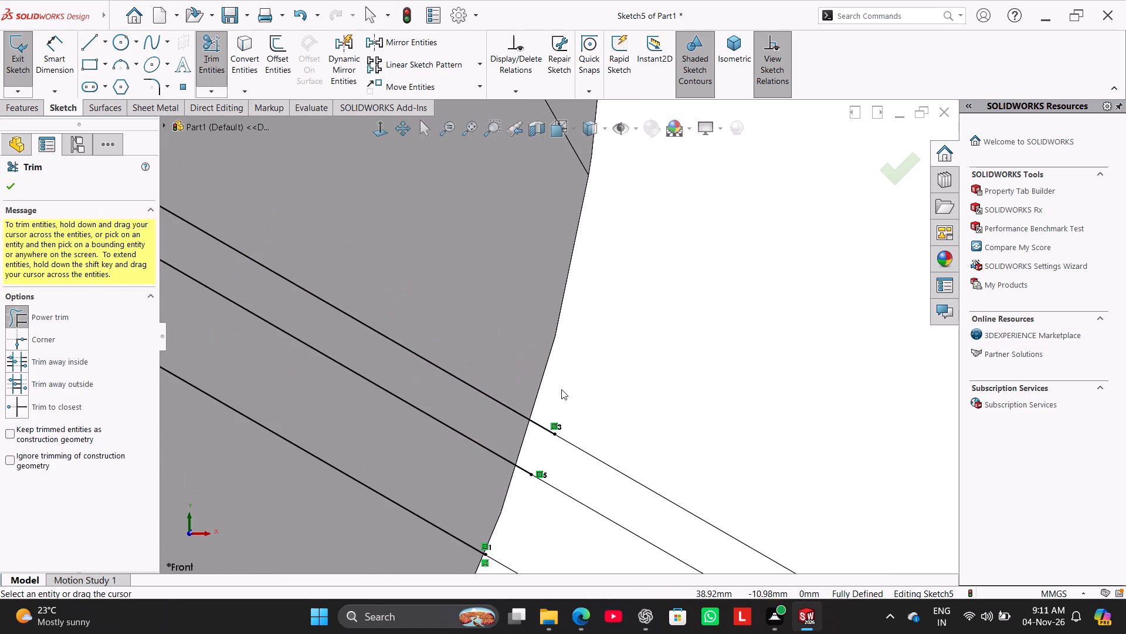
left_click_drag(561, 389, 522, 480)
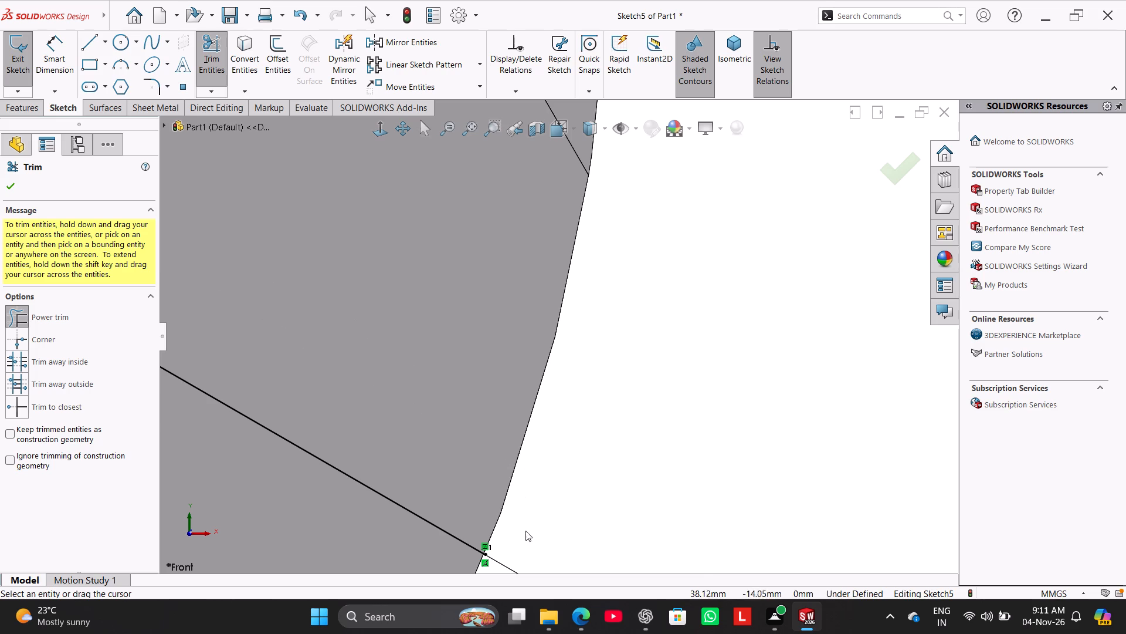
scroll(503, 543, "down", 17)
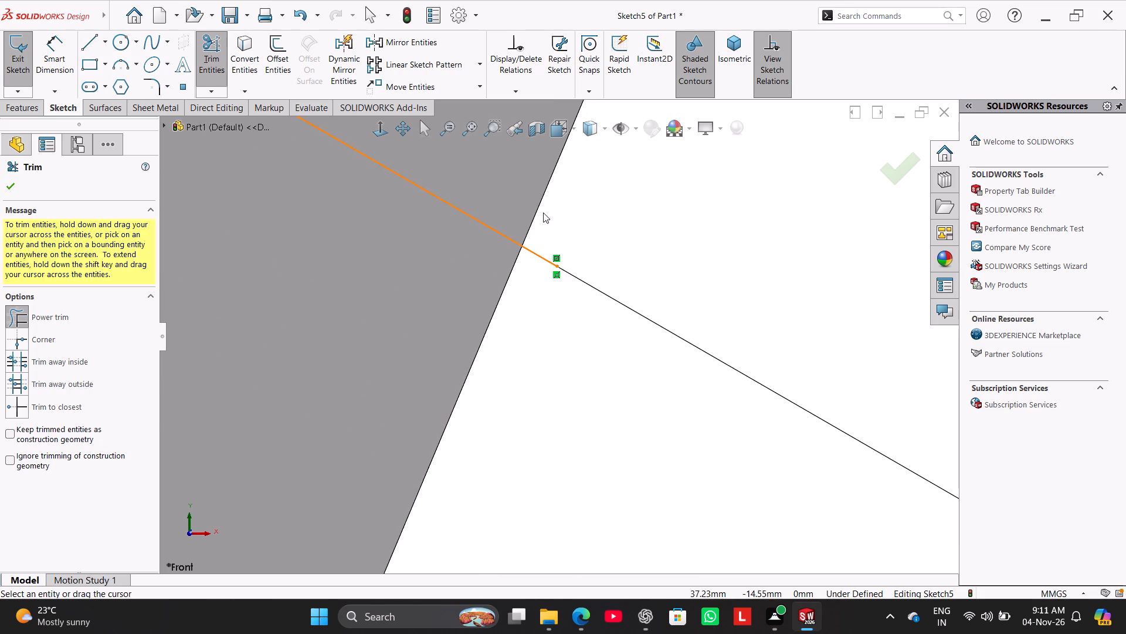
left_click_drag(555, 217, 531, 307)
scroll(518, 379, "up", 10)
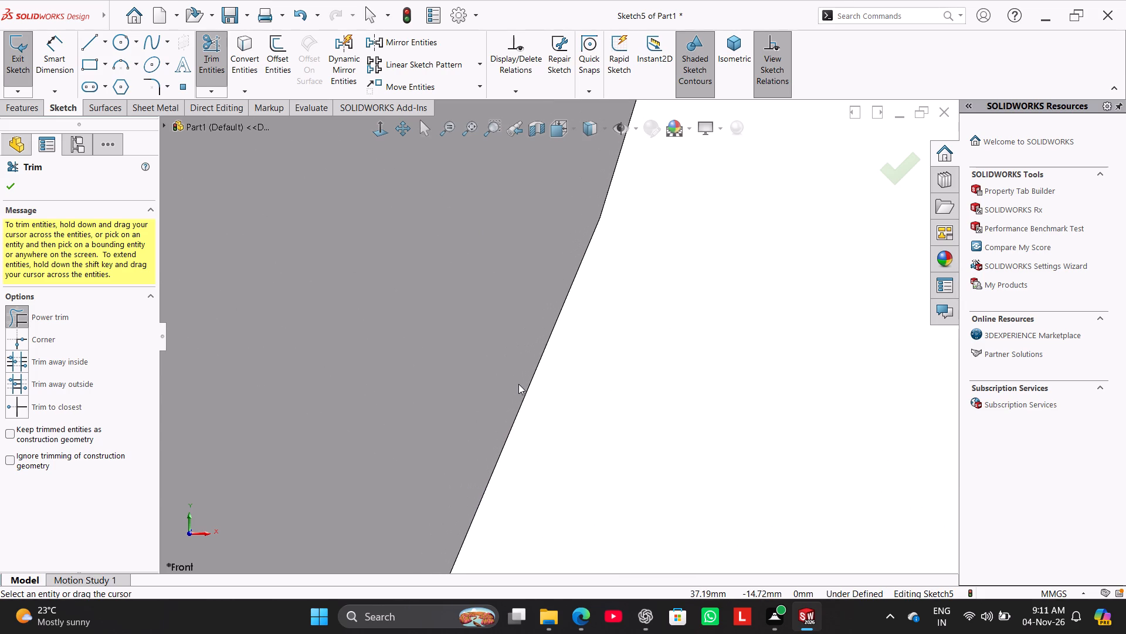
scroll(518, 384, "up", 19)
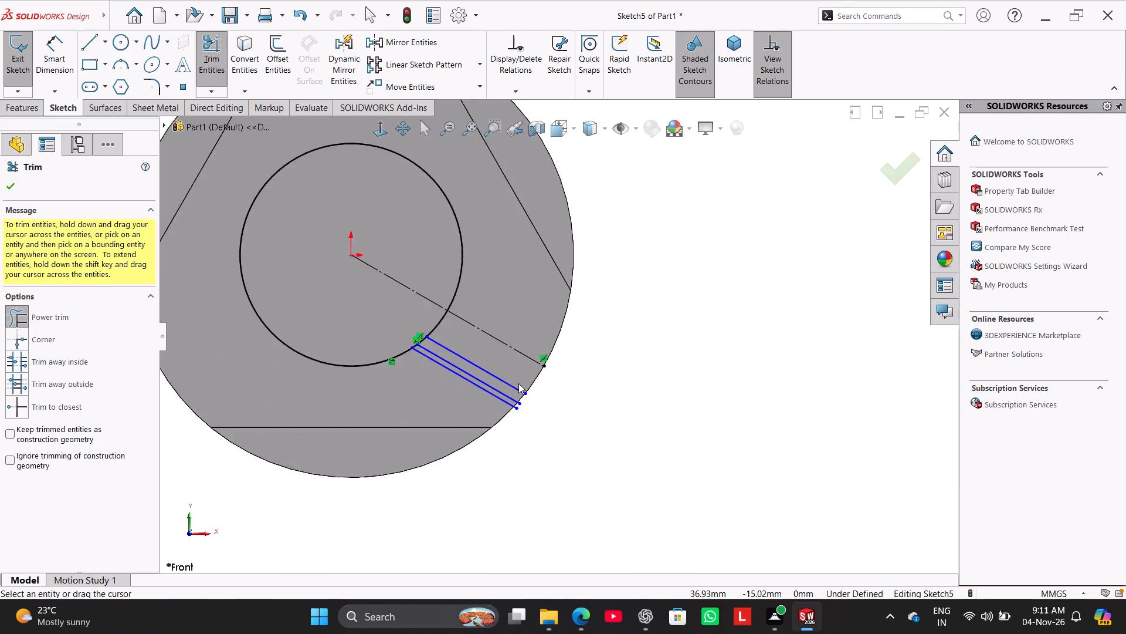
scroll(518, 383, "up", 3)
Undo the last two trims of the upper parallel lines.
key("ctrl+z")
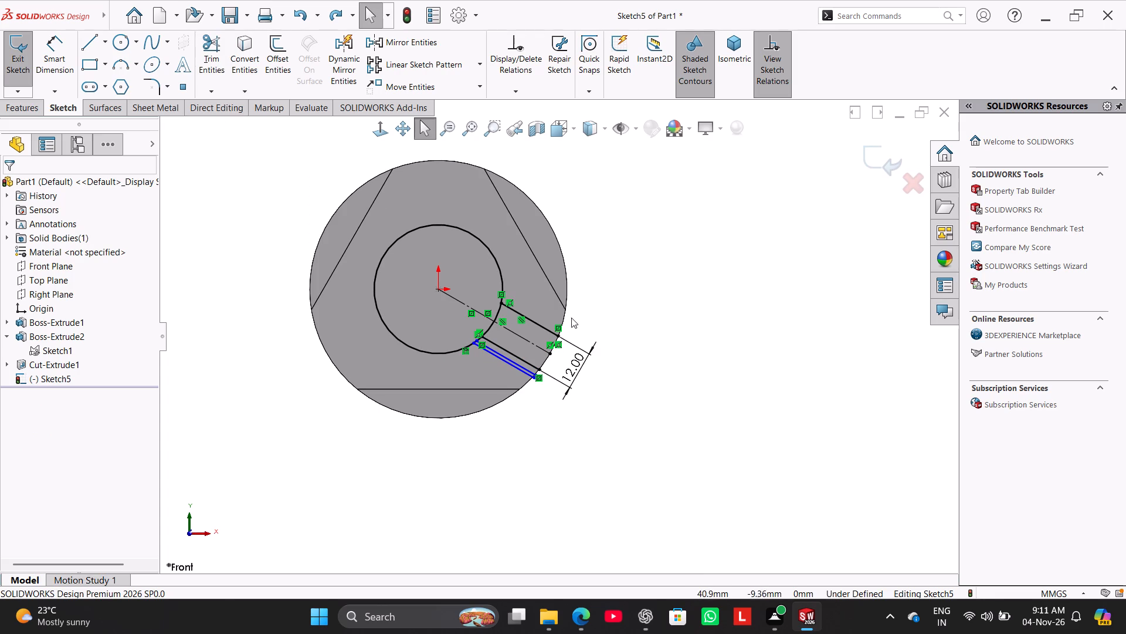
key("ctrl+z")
Convert the six outer arc edges around the disc's full circumference into sketch entities.
left_click(249, 56)
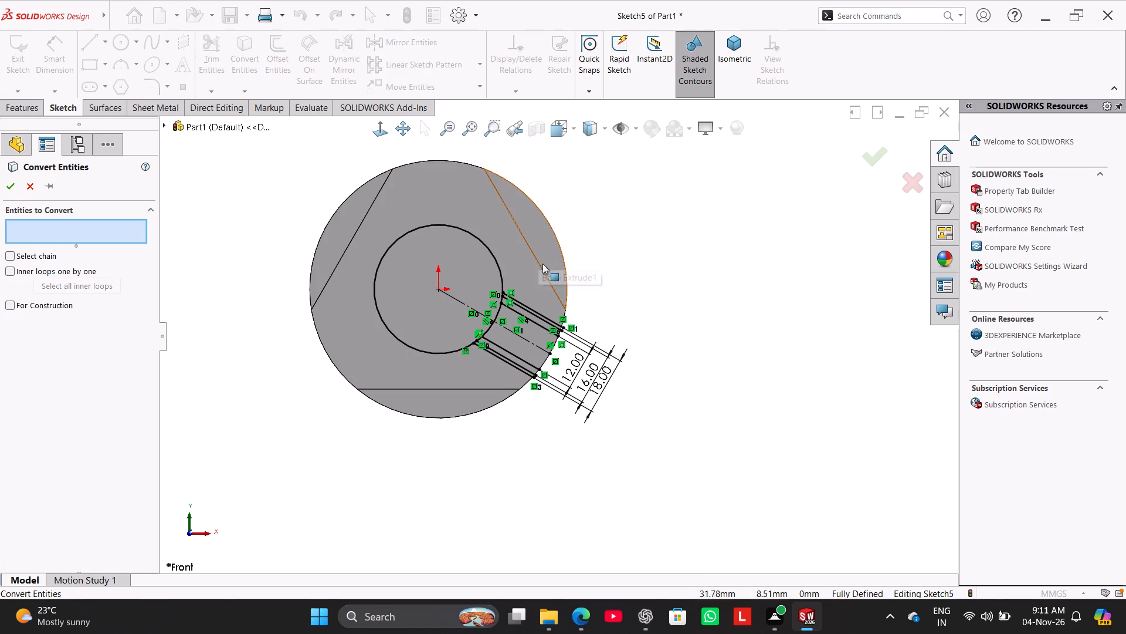
left_click(569, 295)
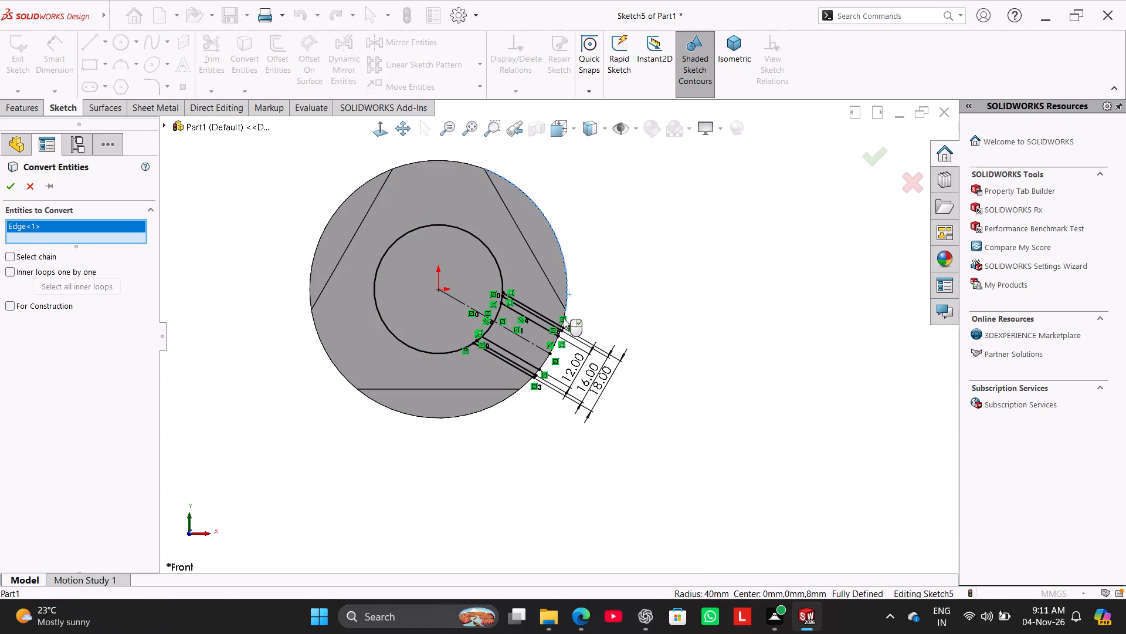
left_click(557, 343)
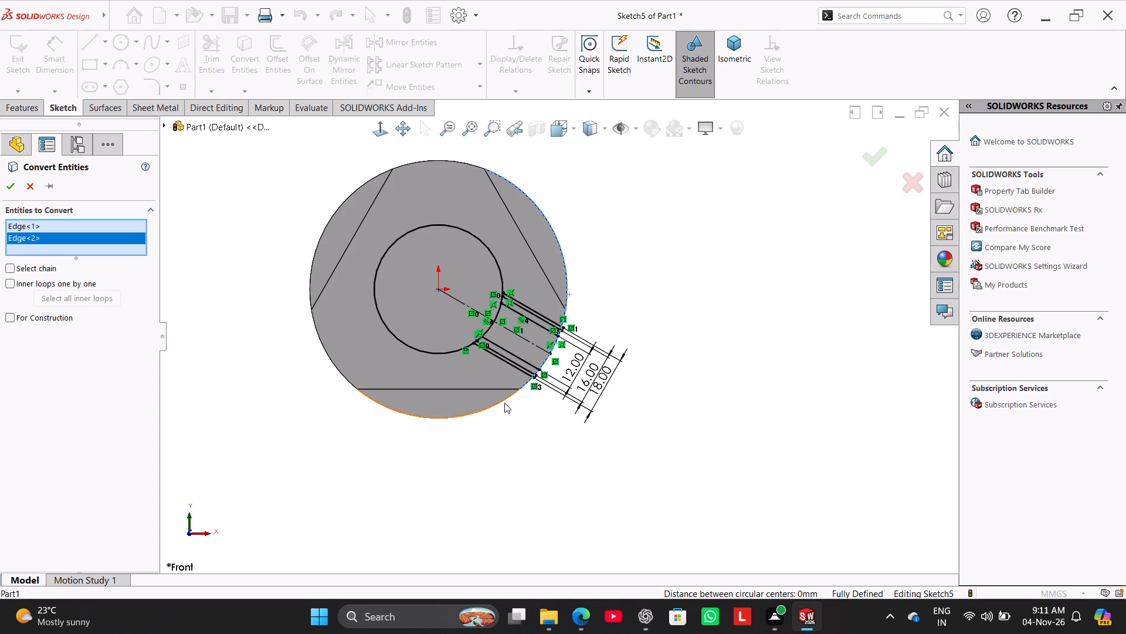
left_click(503, 403)
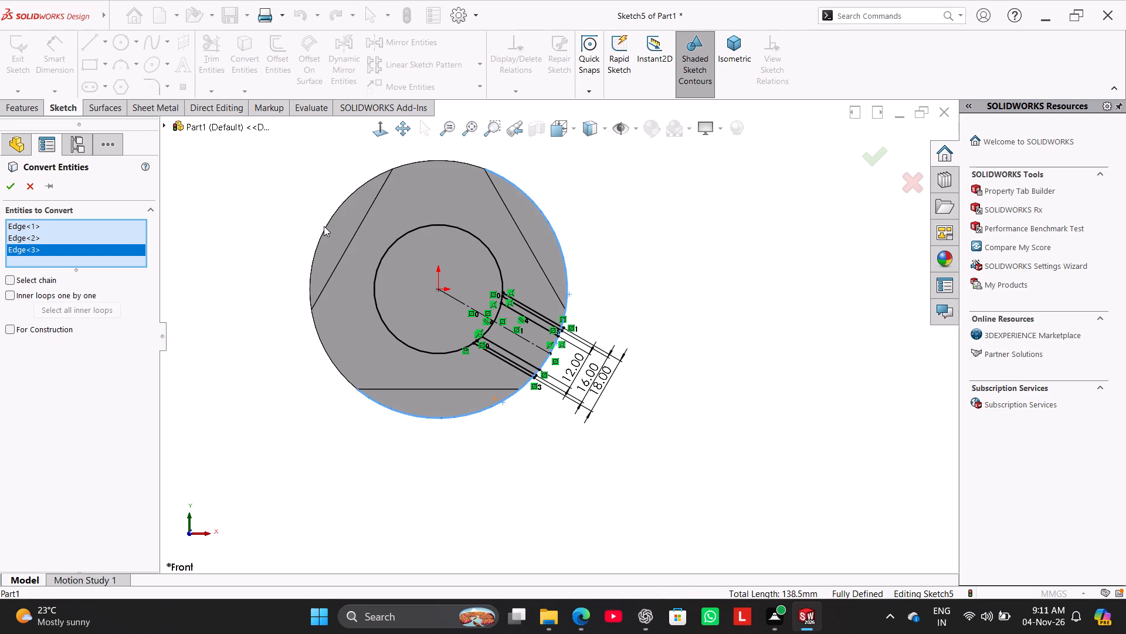
left_click(327, 226)
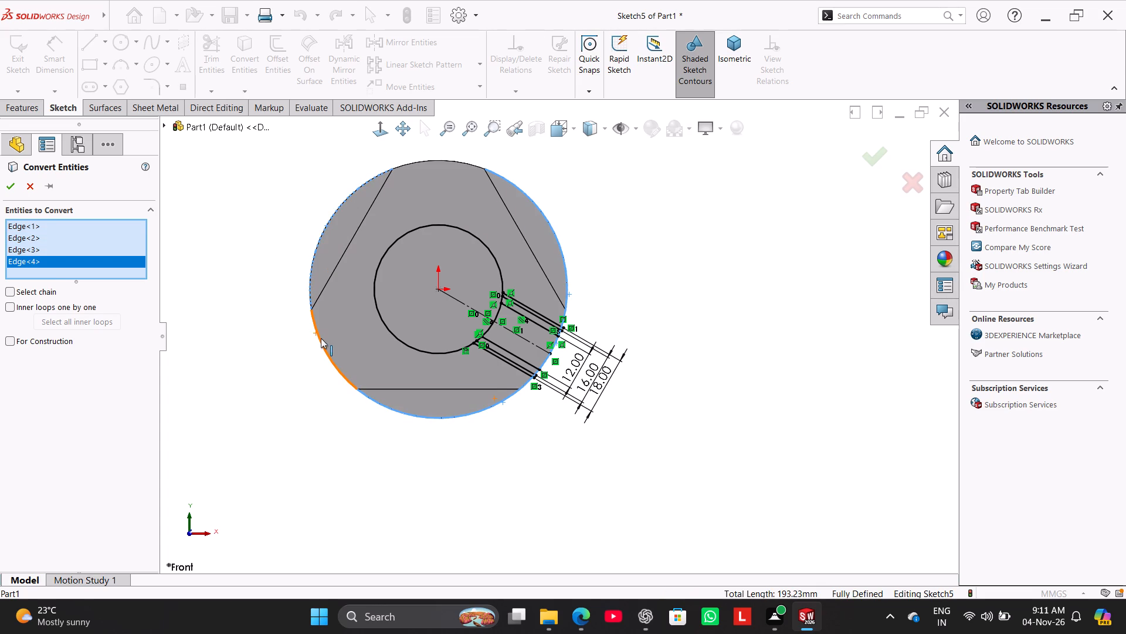
left_click(321, 338)
left_click(425, 161)
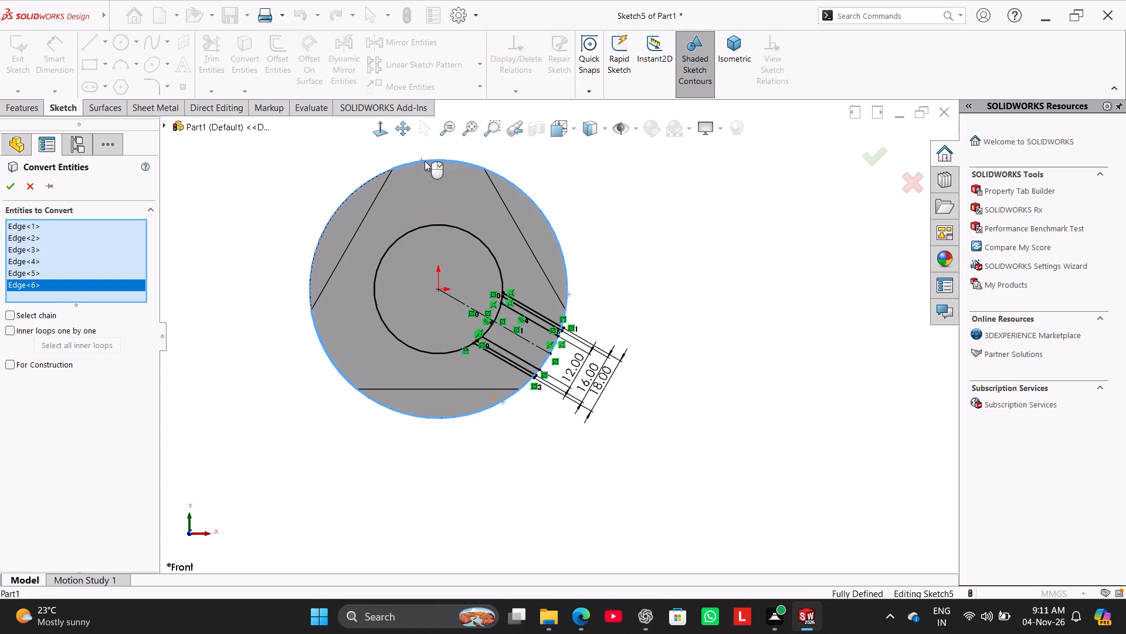
left_click(15, 184)
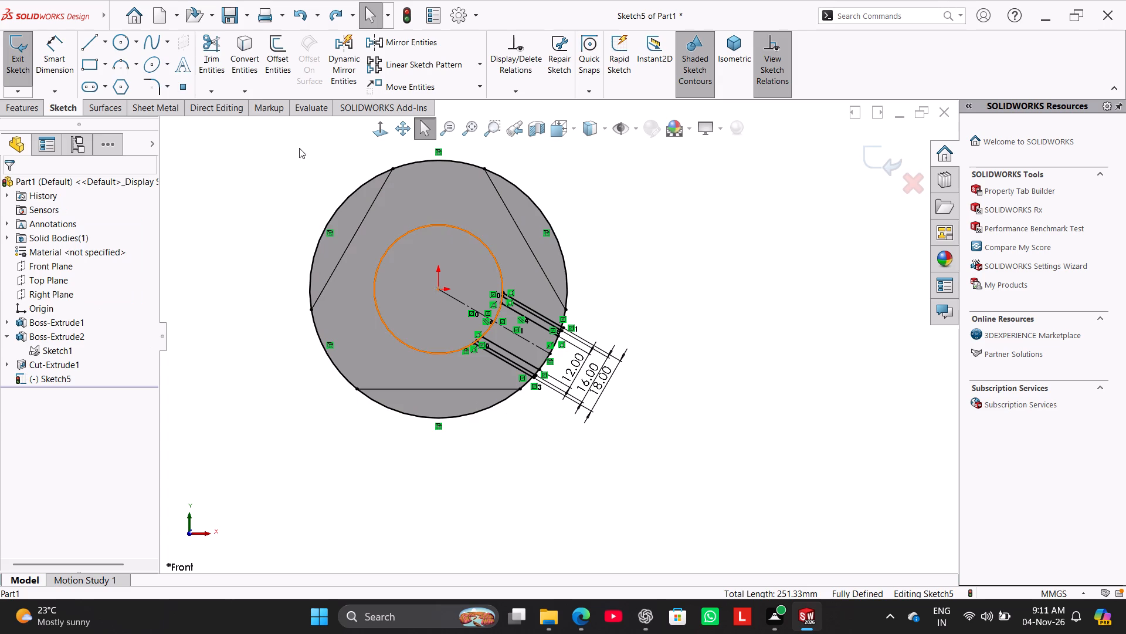
Power-trim the outer ends of the upper 16 mm and 18 mm width lines back to the converted disc edge.
left_click(223, 48)
scroll(523, 340, "down", 9)
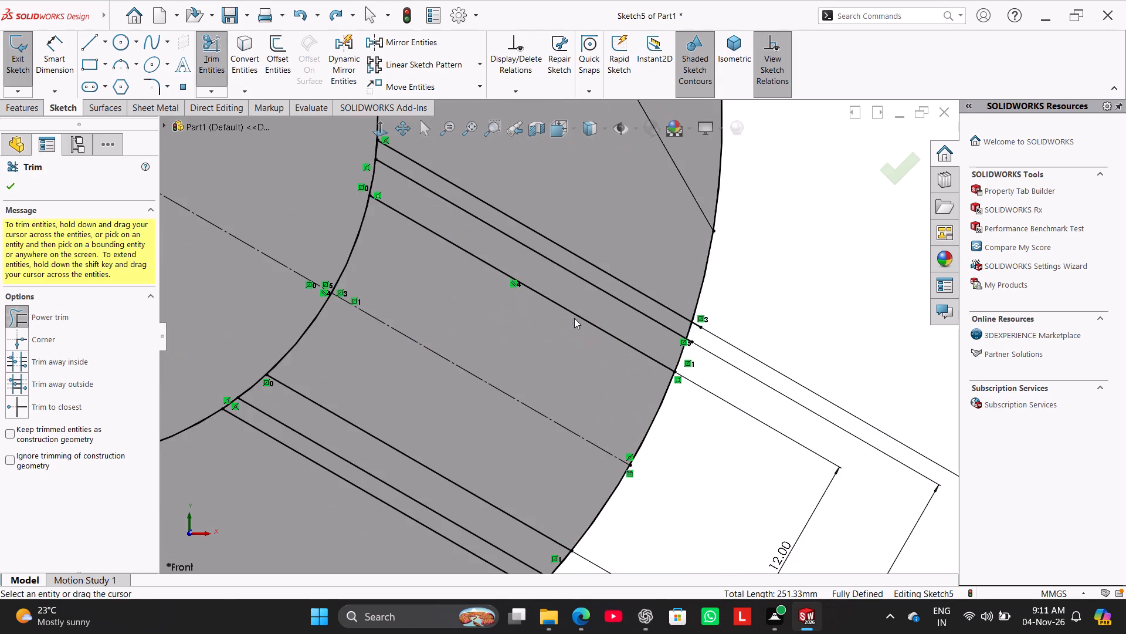
scroll(574, 318, "down", 10)
left_click_drag(928, 348, 920, 397)
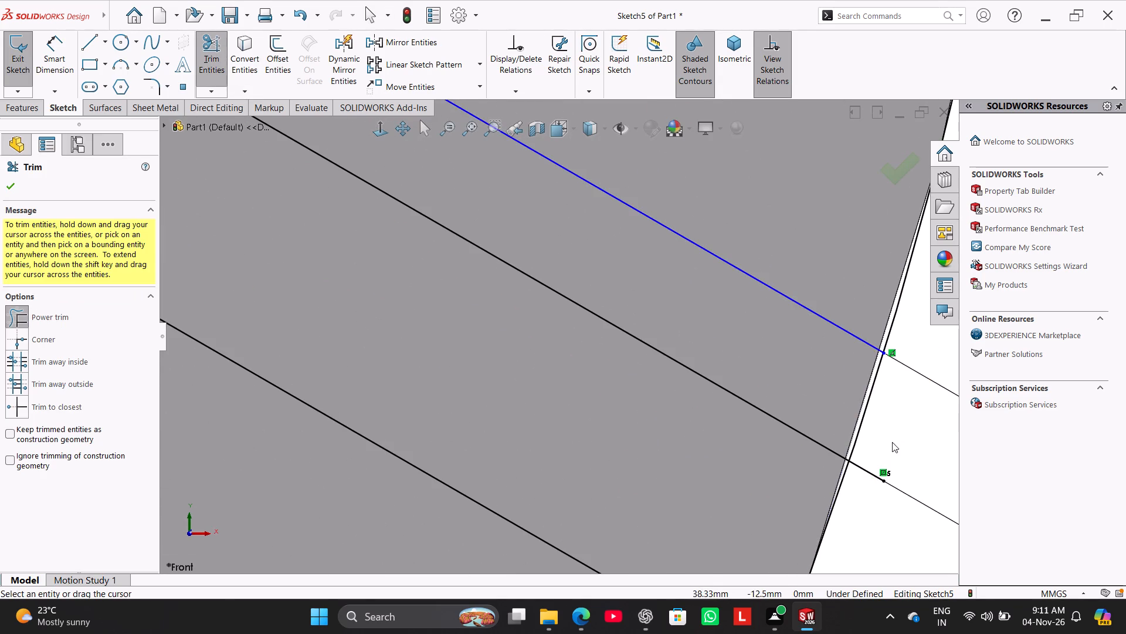
scroll(892, 442, "up", 3)
left_click_drag(748, 388, 734, 427)
scroll(732, 468, "up", 3)
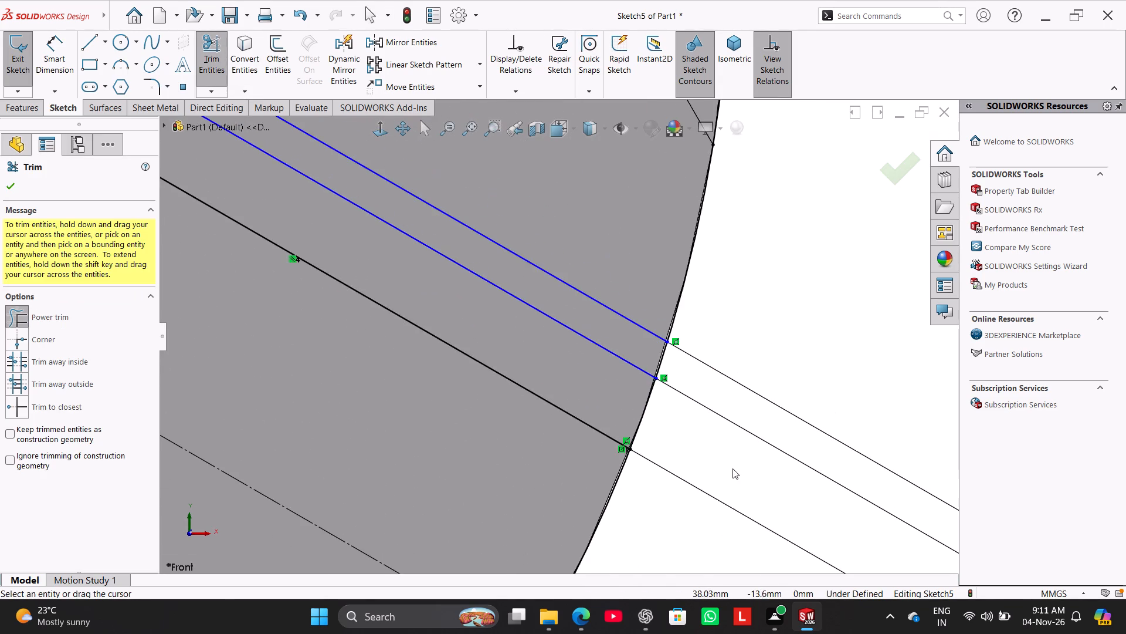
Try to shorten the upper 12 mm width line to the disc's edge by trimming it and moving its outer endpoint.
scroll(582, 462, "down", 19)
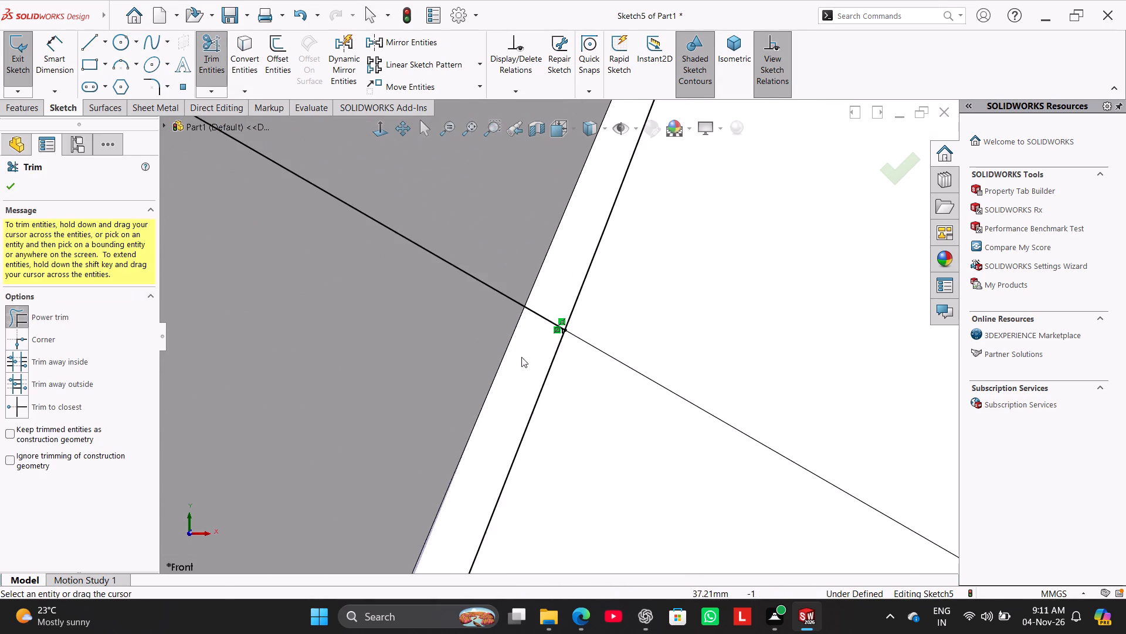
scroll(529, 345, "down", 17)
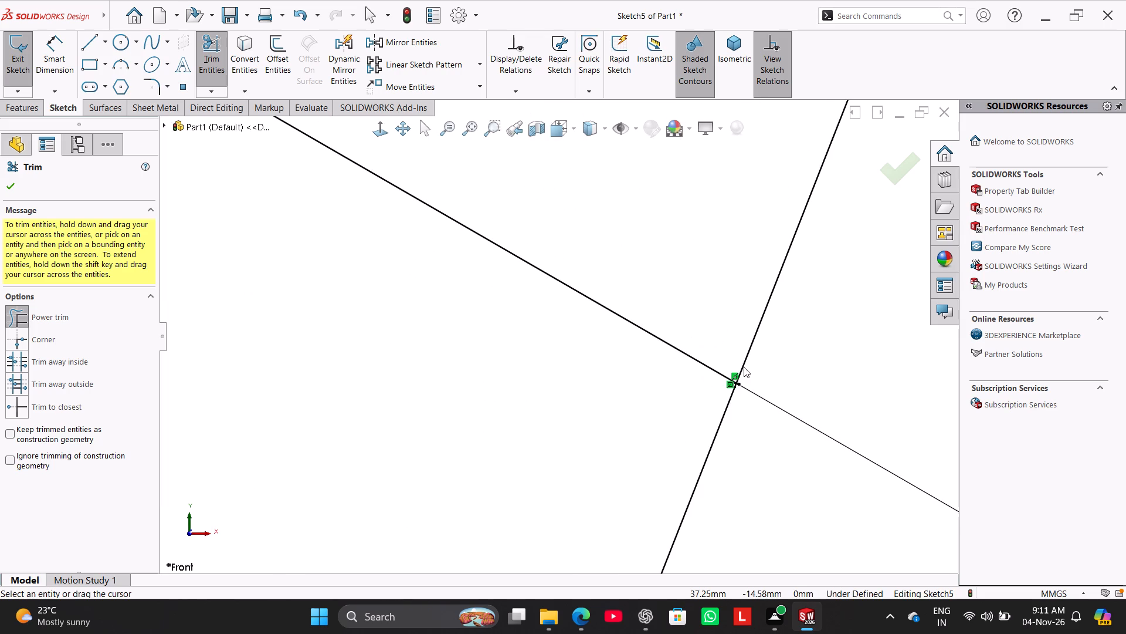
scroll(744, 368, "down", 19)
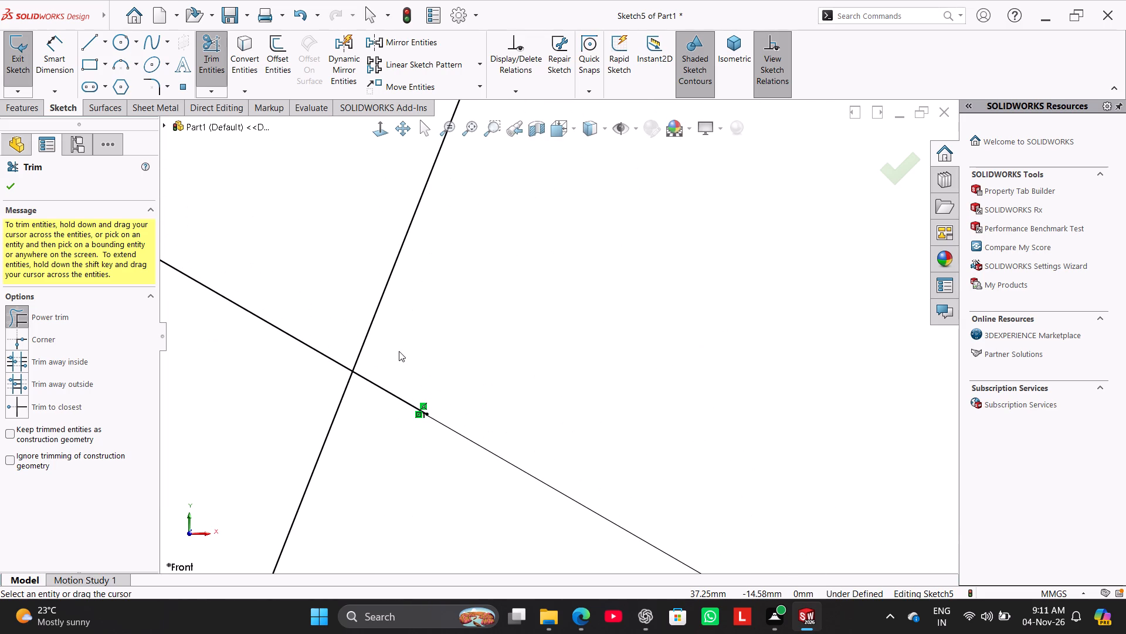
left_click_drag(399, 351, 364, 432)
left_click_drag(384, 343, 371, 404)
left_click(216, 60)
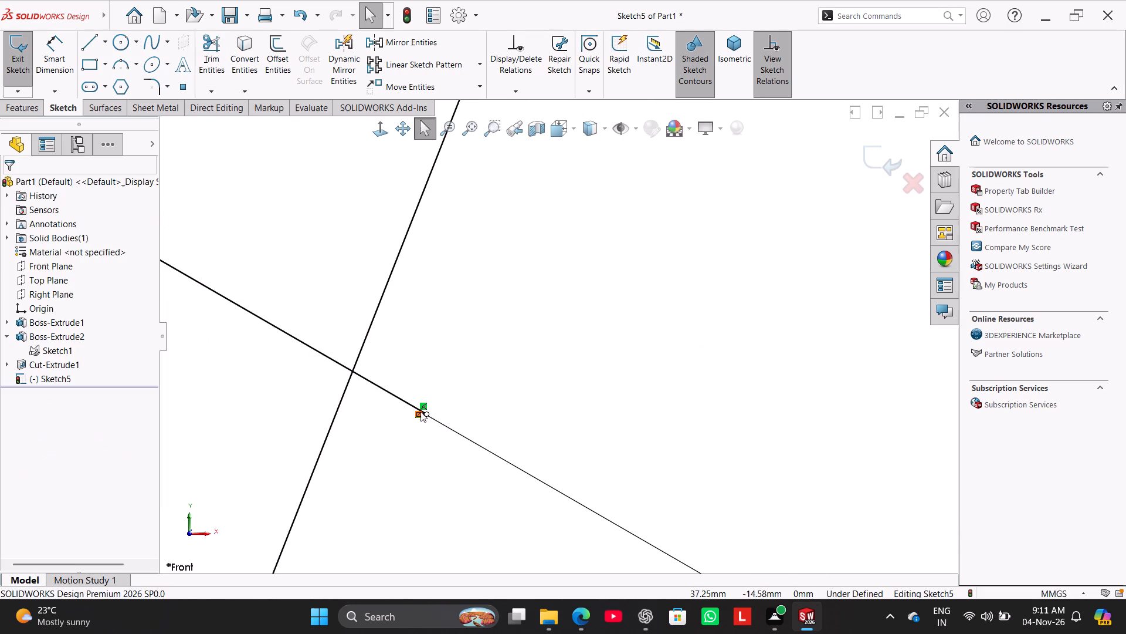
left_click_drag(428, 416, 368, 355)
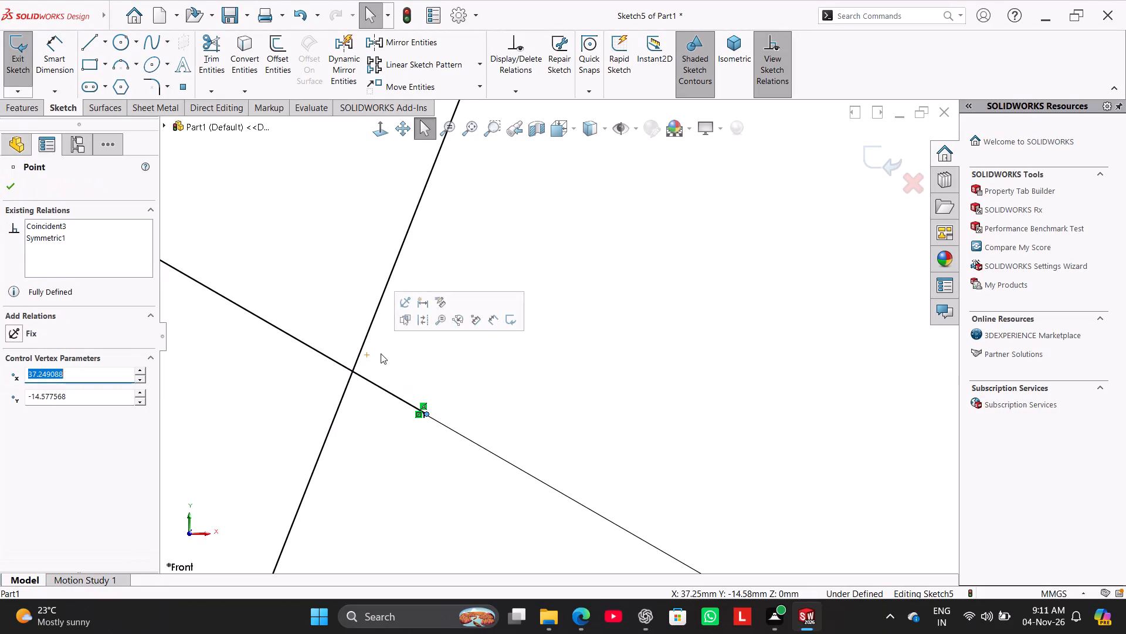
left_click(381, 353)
Replace the coincident relation on the upper 12 mm line's outer endpoint with one to the converted disc arc.
right_click(425, 403)
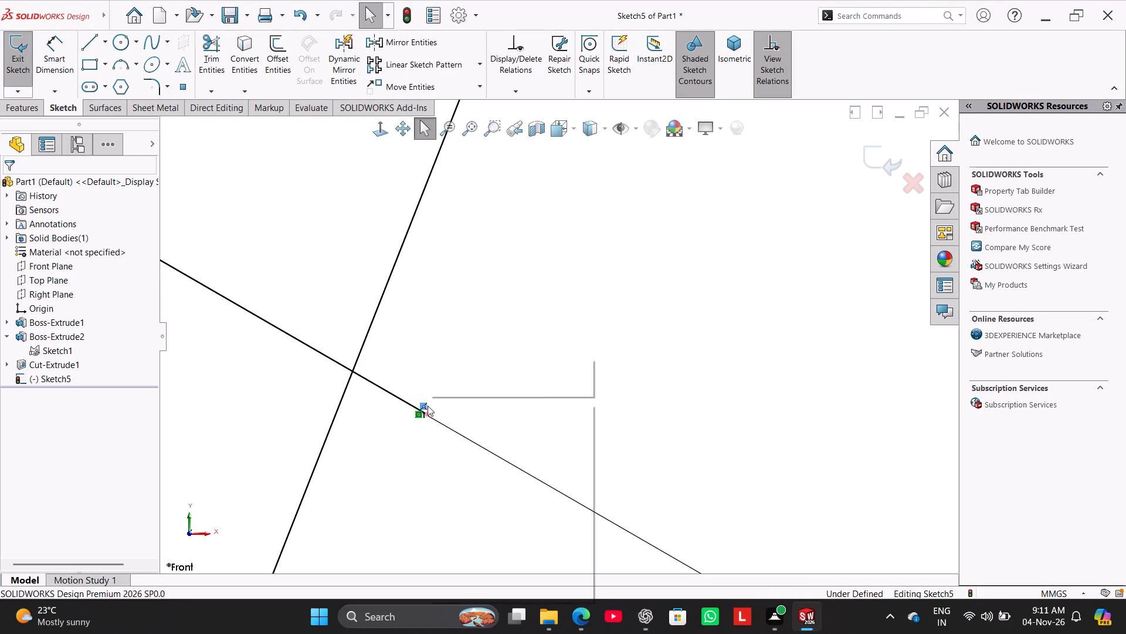
left_click(490, 558)
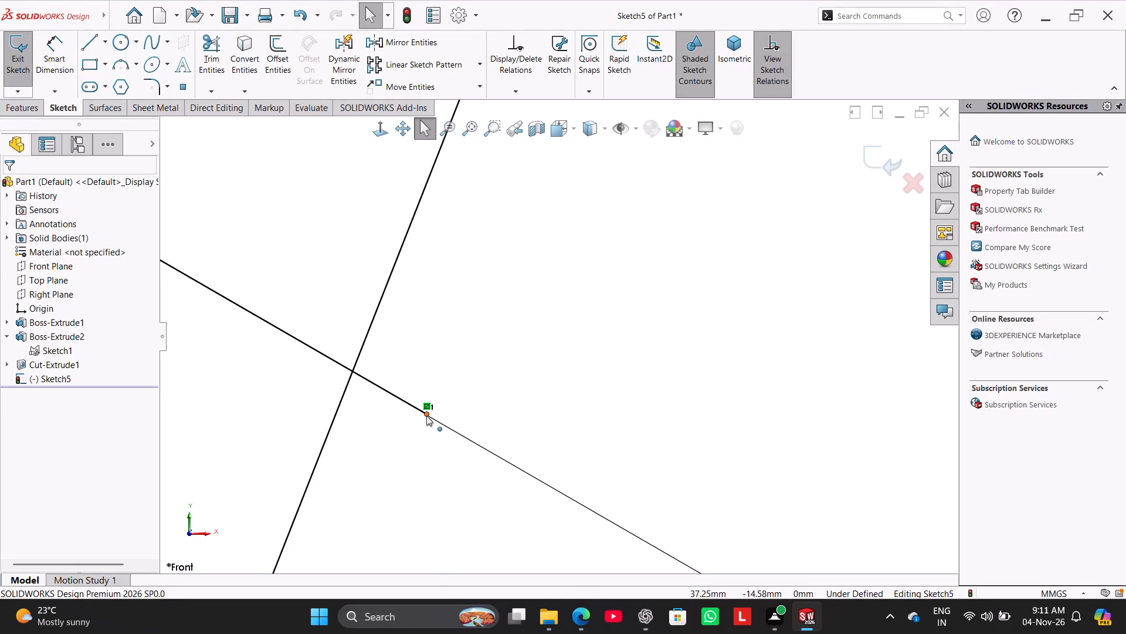
left_click(426, 414, "ctrl")
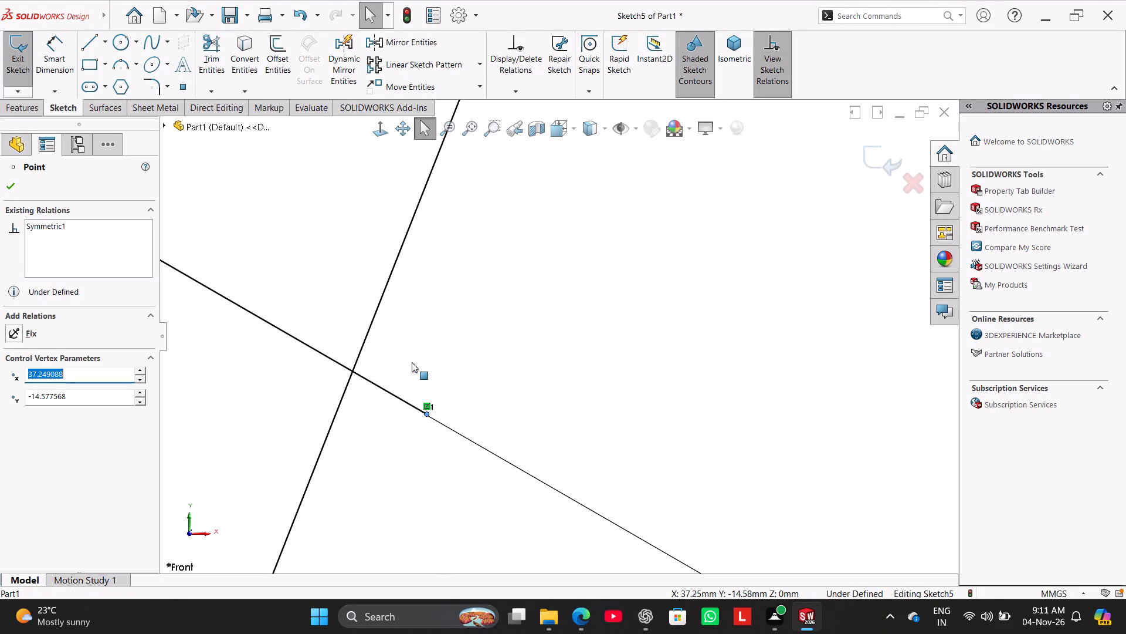
left_click(435, 392, "ctrl")
left_click(60, 426)
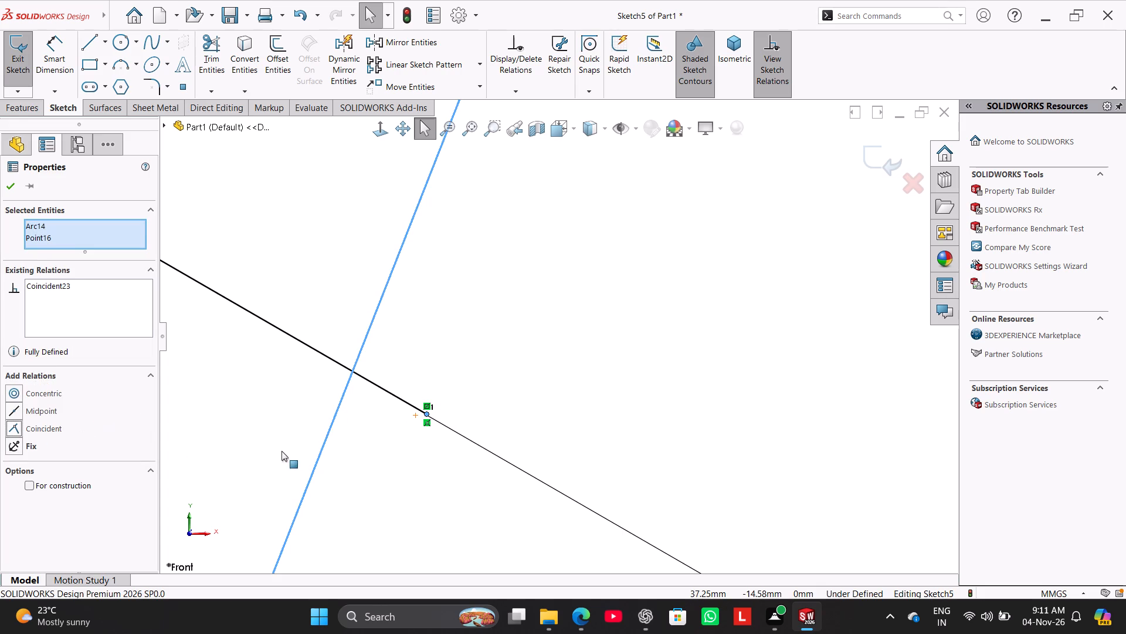
Power-trim the outer ends of the lower 16 mm and 18 mm width lines back to the converted disc edge.
scroll(524, 473, "up", 12)
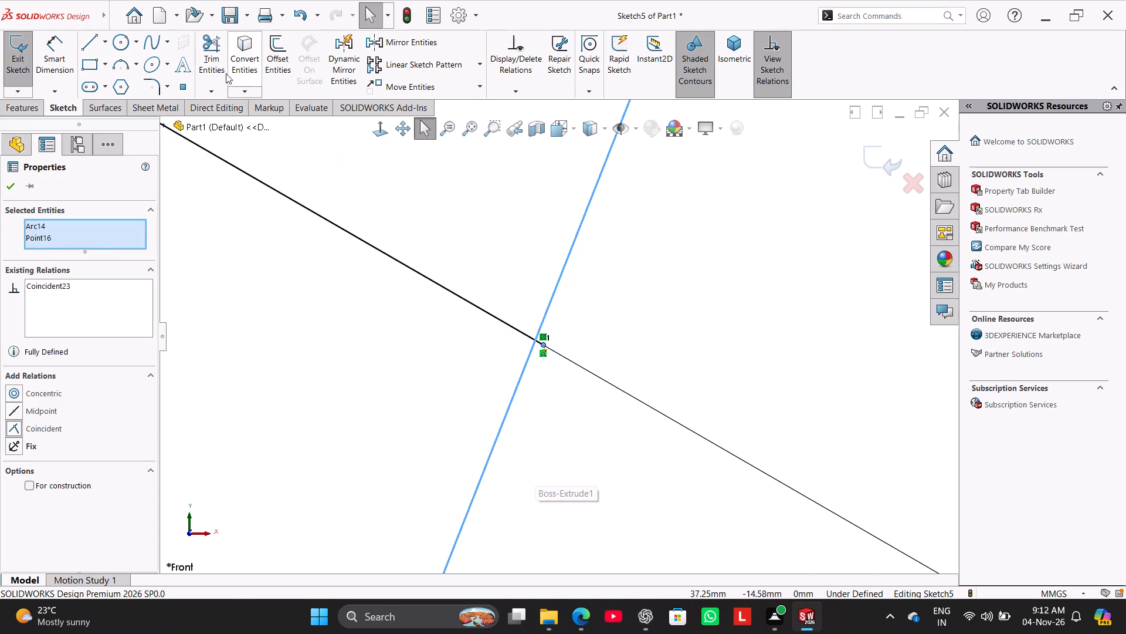
left_click(220, 65)
scroll(498, 537, "up", 16)
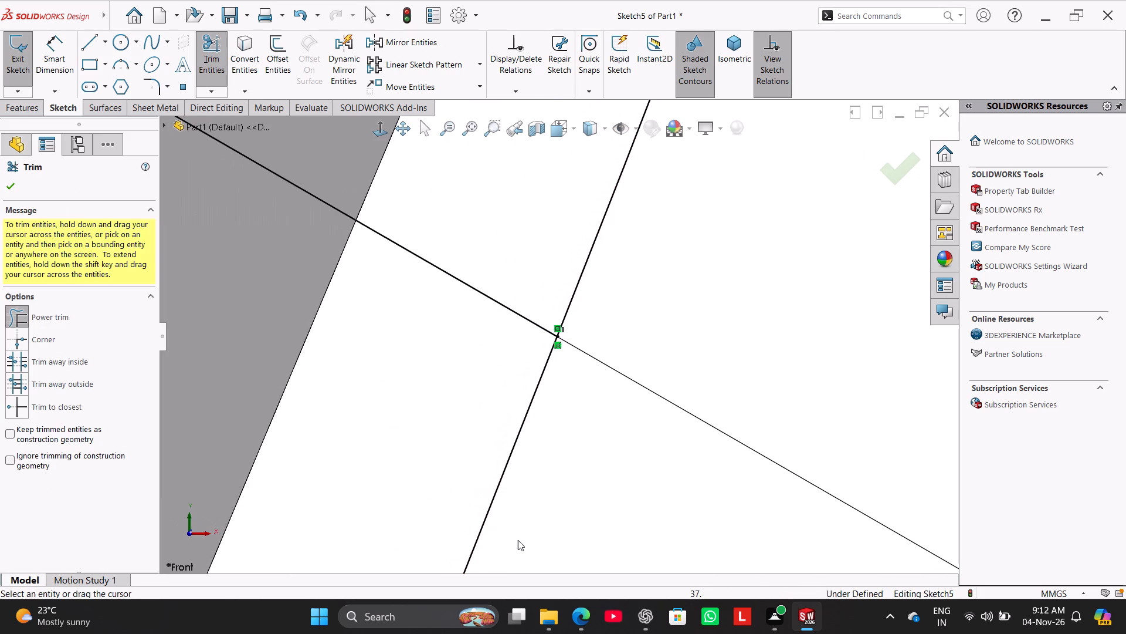
scroll(518, 540, "up", 20)
scroll(518, 540, "up", 2)
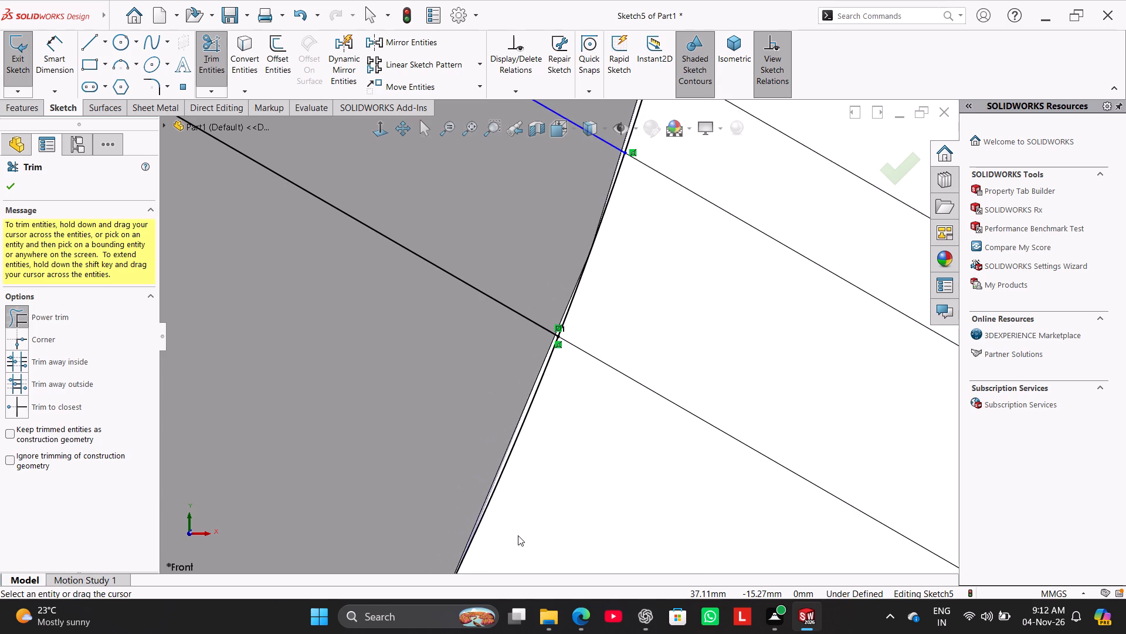
scroll(518, 535, "up", 13)
scroll(487, 442, "down", 2)
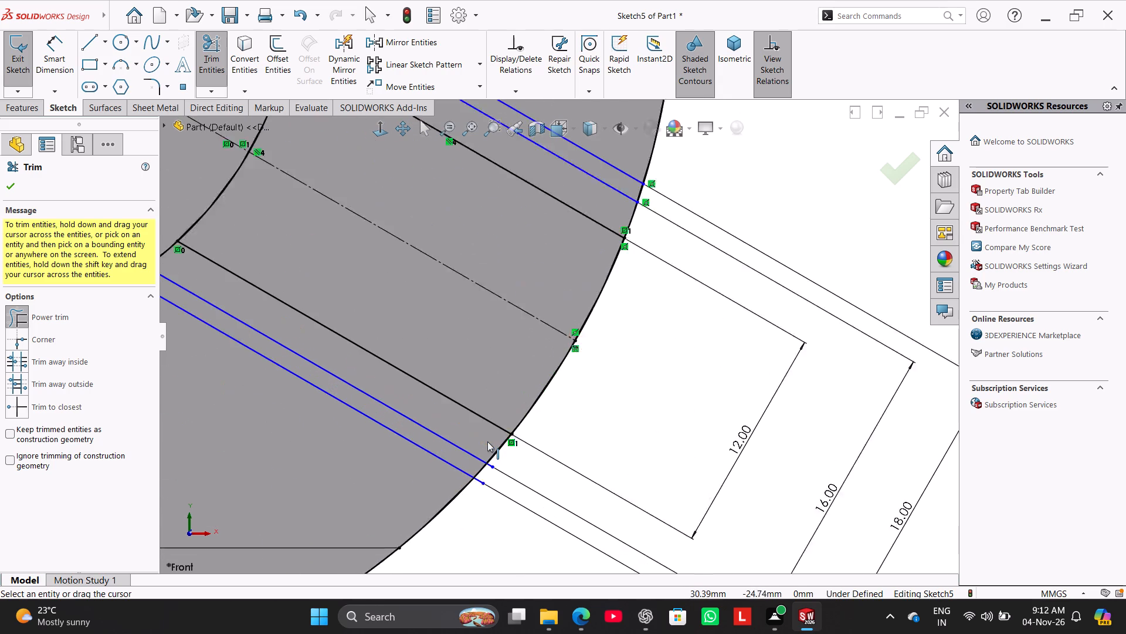
scroll(487, 441, "down", 12)
left_click_drag(613, 427, 581, 458)
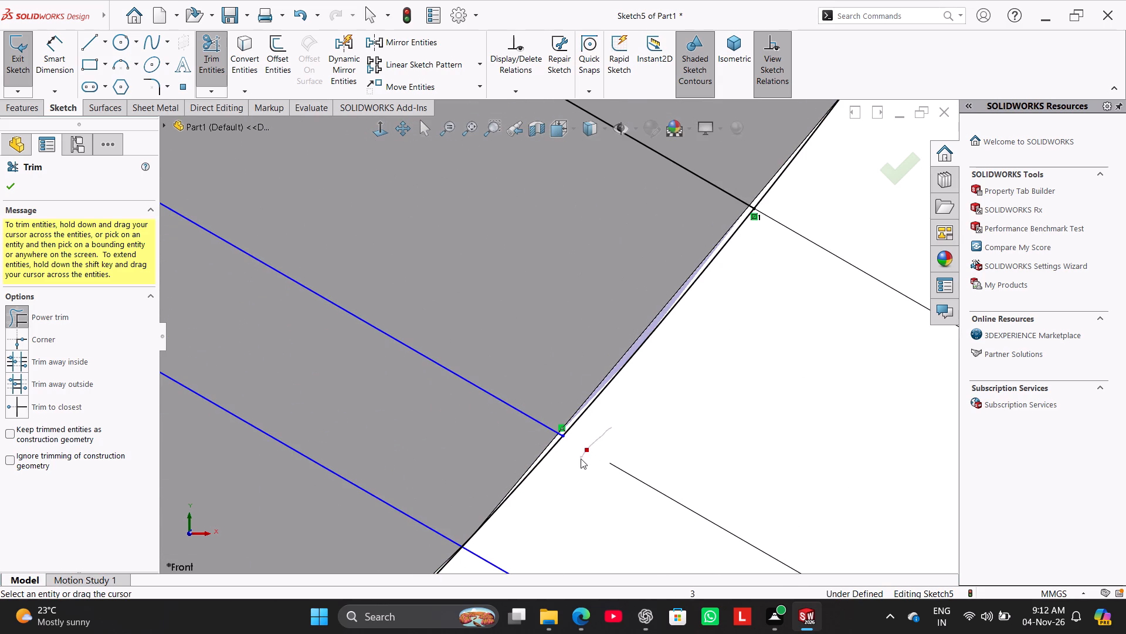
left_click_drag(581, 458, 581, 459)
left_click_drag(535, 512, 485, 566)
scroll(761, 210, "down", 4)
scroll(764, 213, "up", 7)
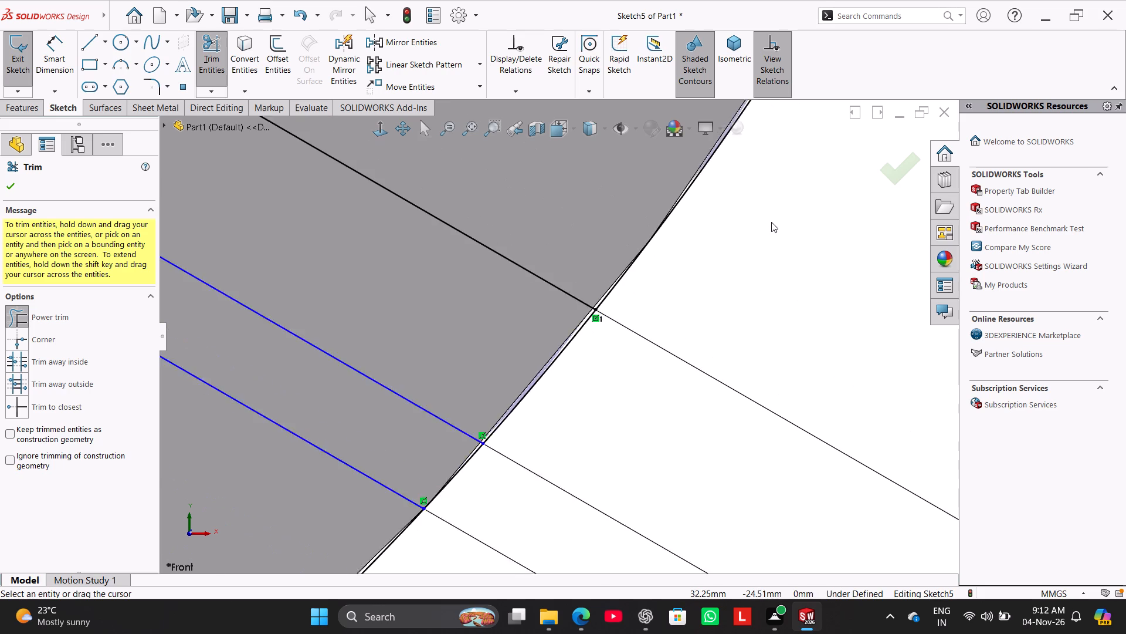
scroll(771, 222, "up", 12)
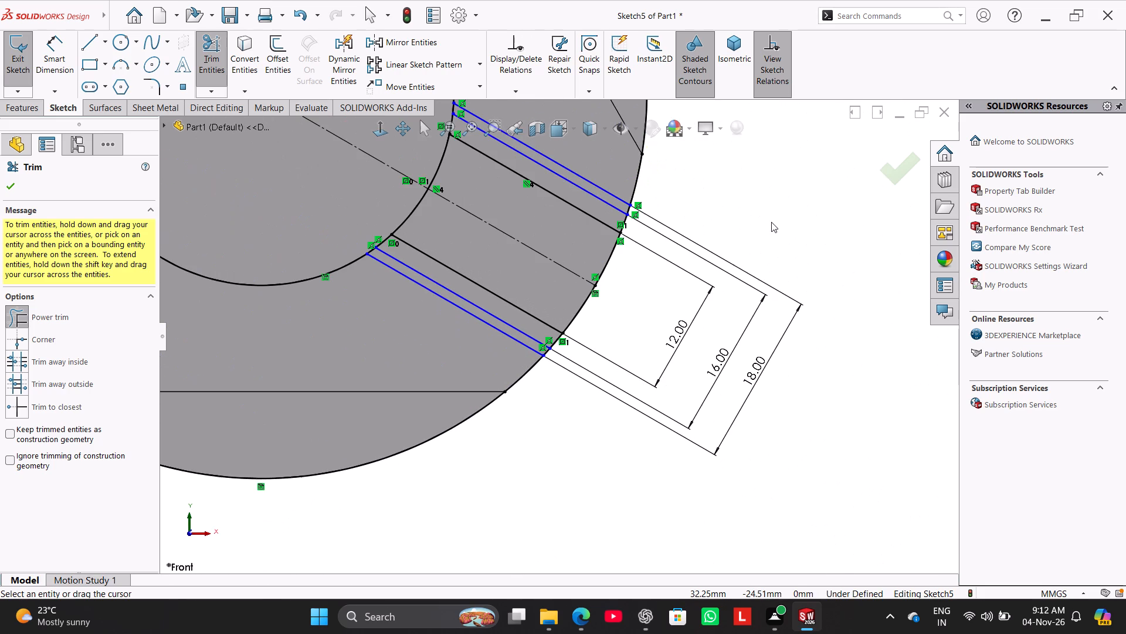
scroll(771, 222, "up", 2)
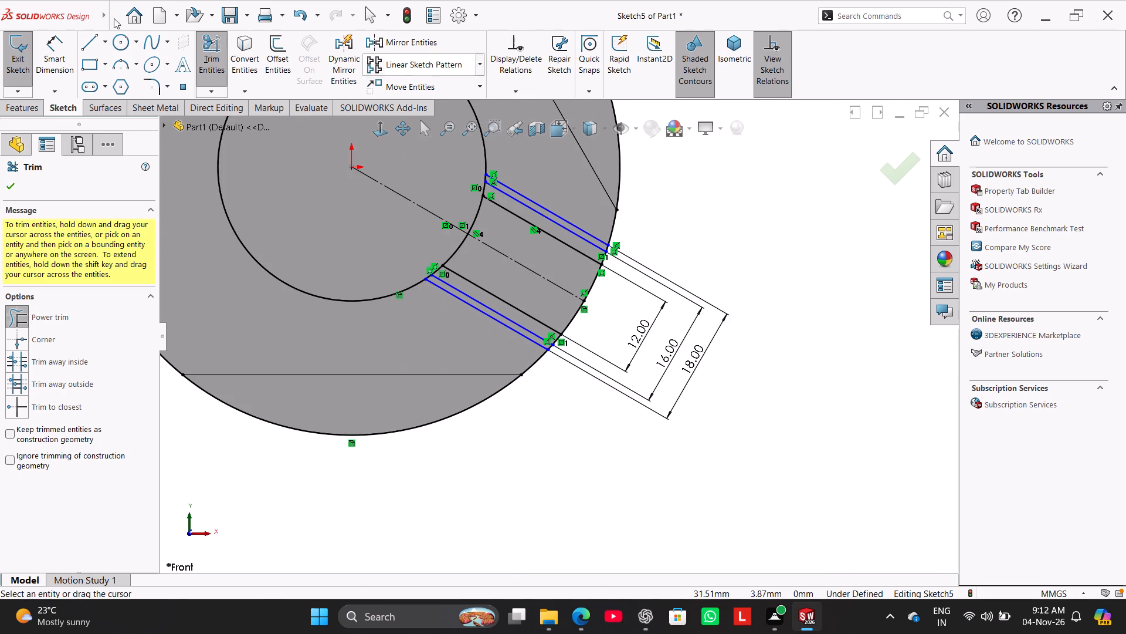
left_click(12, 183)
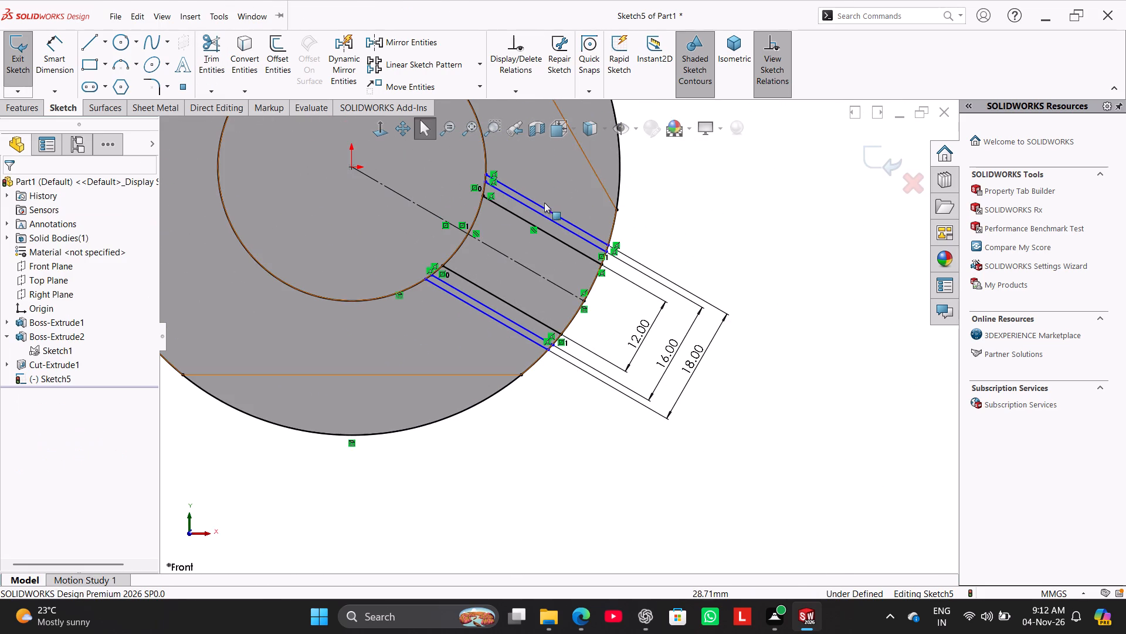
Make the two 16 mm width lines symmetric about the radial centerline.
left_click(531, 208, "ctrl")
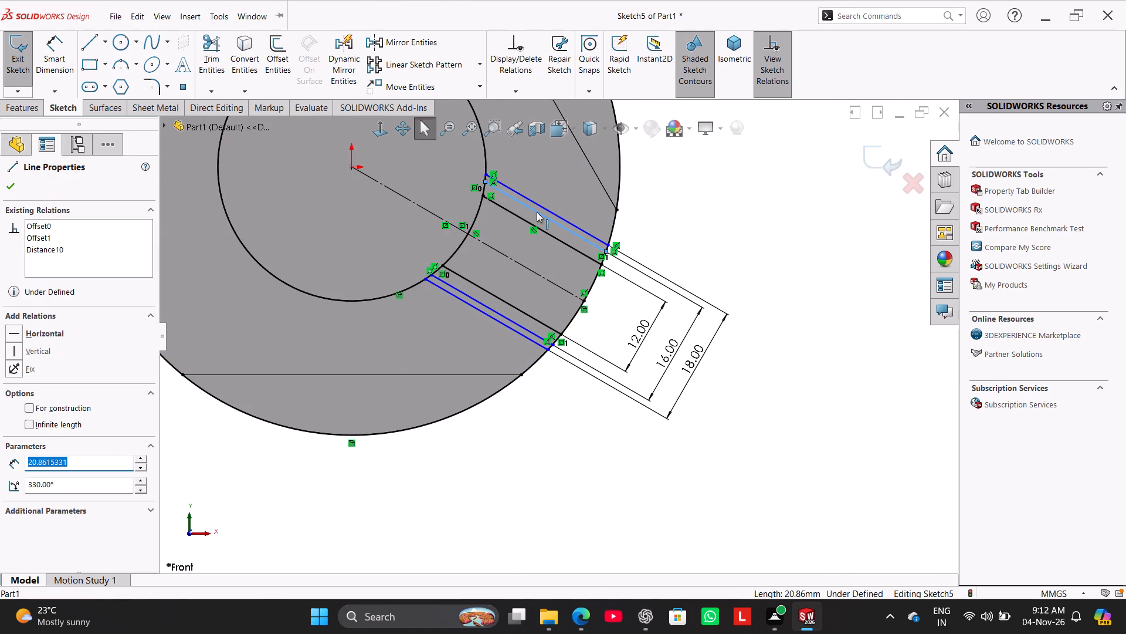
left_click(503, 317, "ctrl")
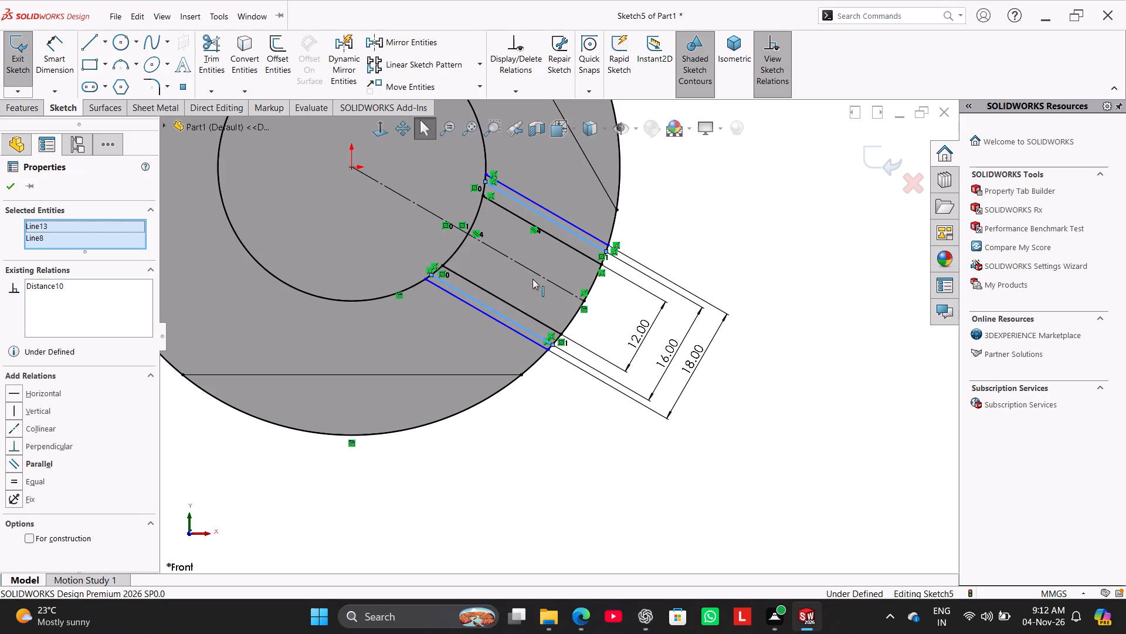
left_click(533, 269, "ctrl")
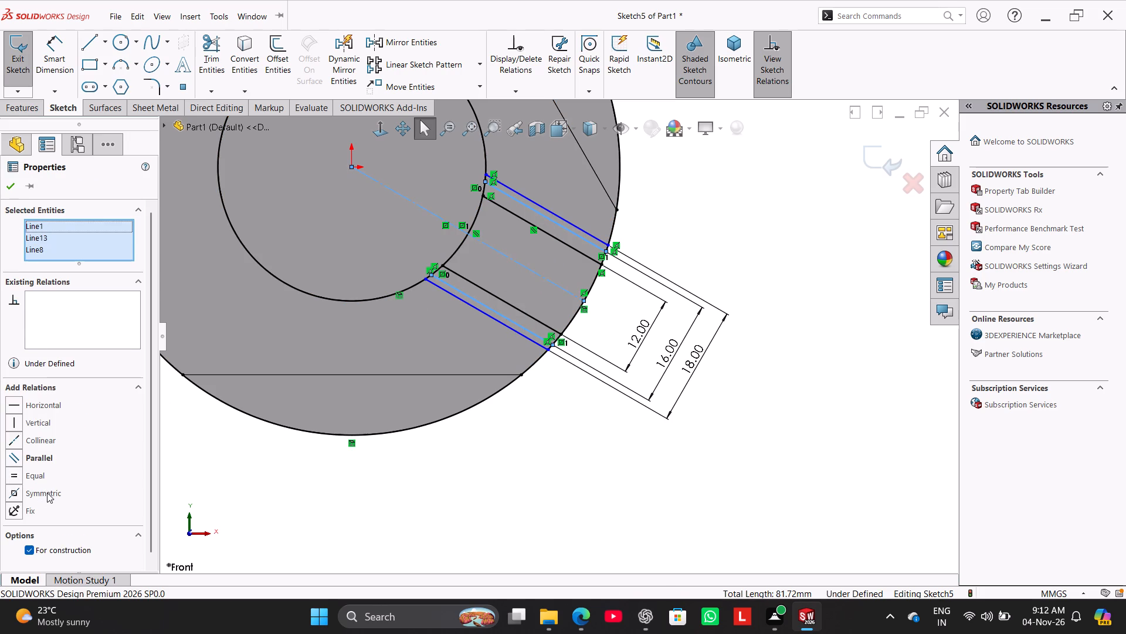
left_click(48, 494)
left_click(477, 497)
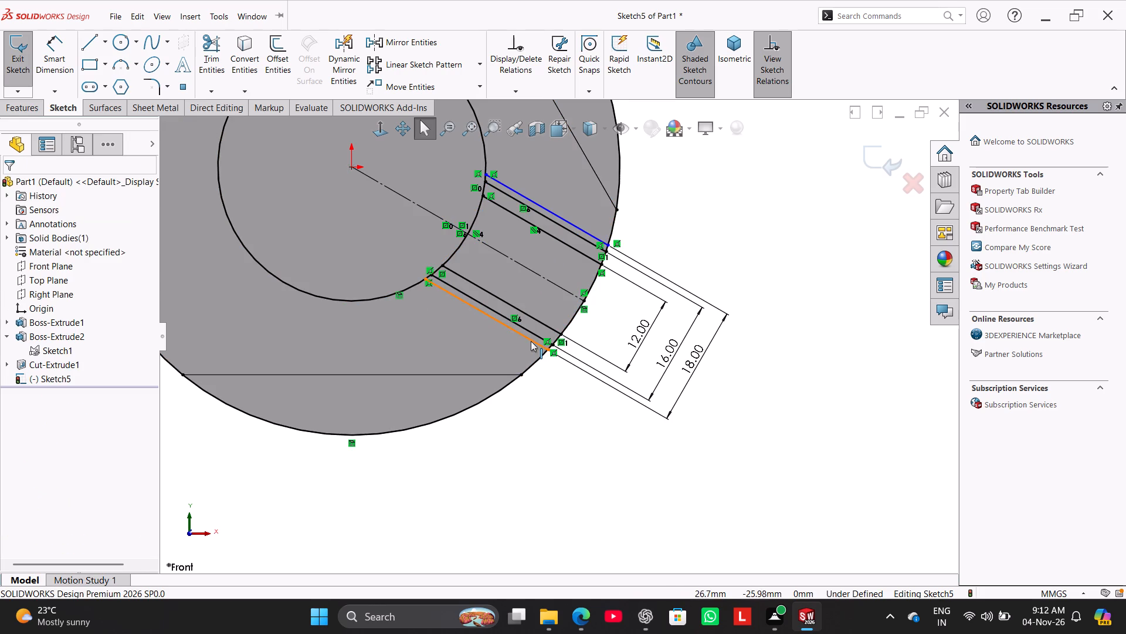
Make the two 18 mm width lines symmetric about the radial centerline.
left_click(531, 341, "ctrl")
left_click(584, 230, "ctrl")
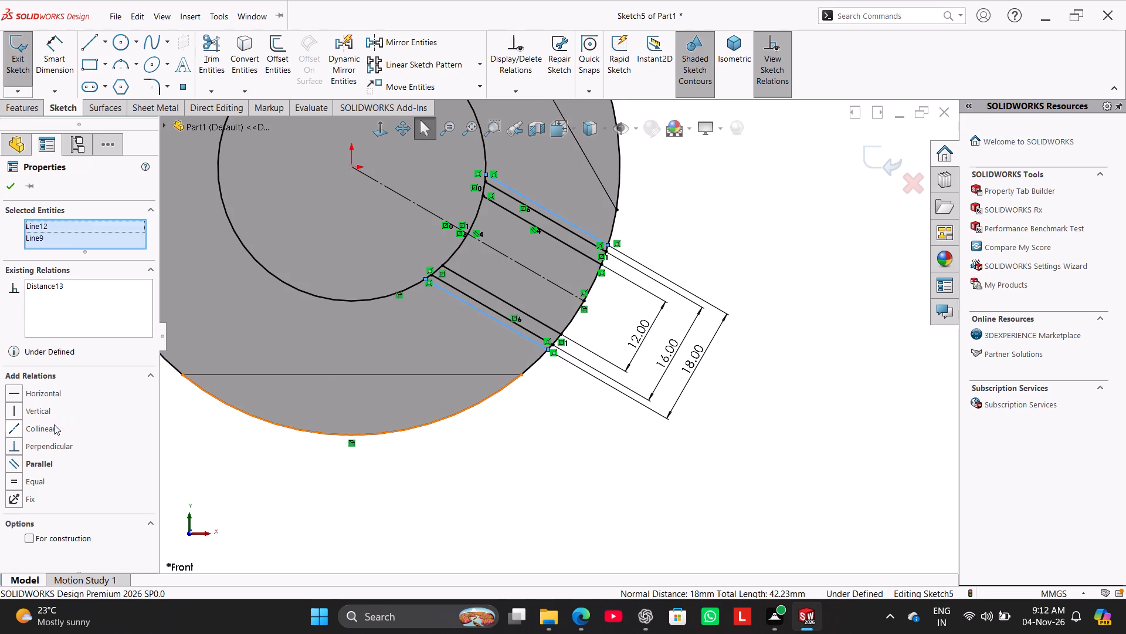
left_click(508, 259, "ctrl")
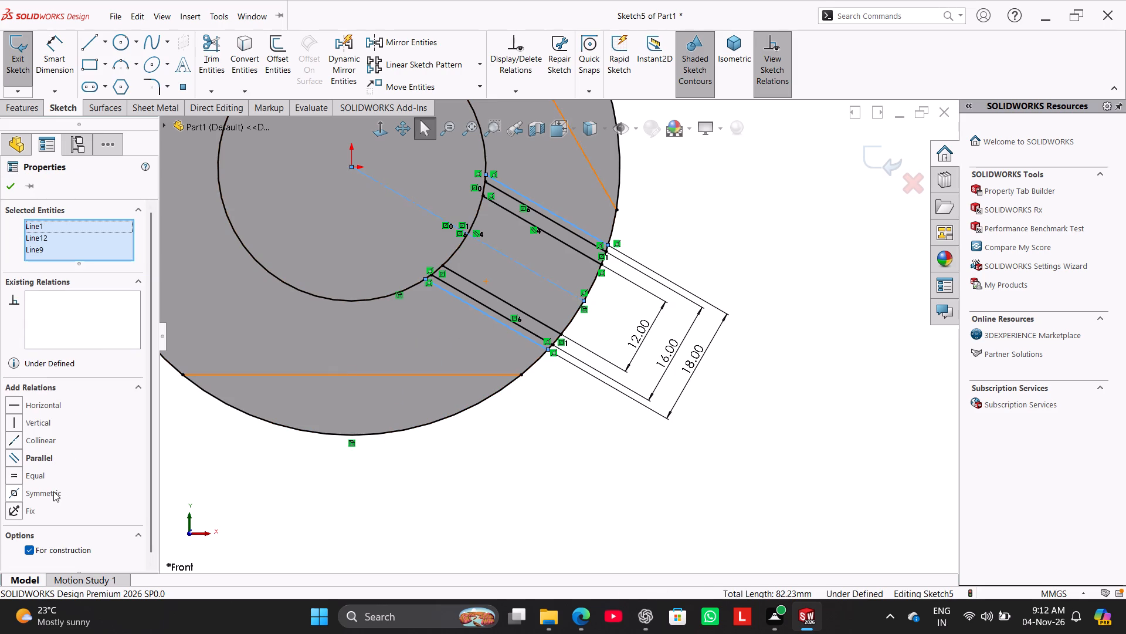
left_click(53, 491)
left_click(498, 453)
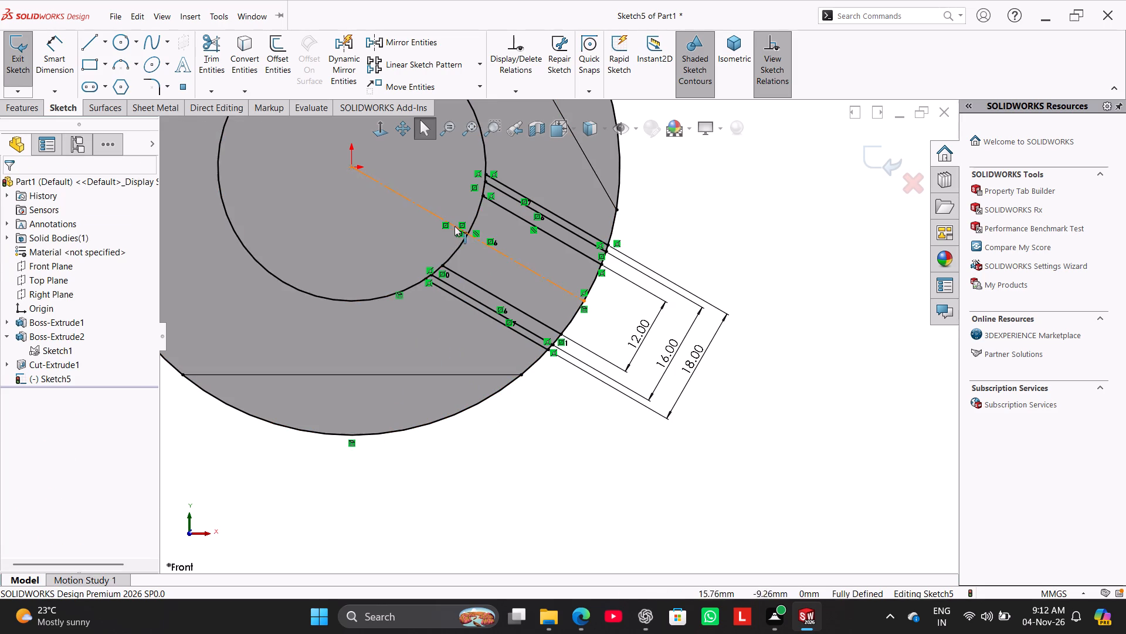
Power-trim the converted bore circle outside the radial slot lines and the converted disc-edge arcs below and on either side of the slot.
left_click(212, 62)
left_click_drag(335, 248, 341, 309)
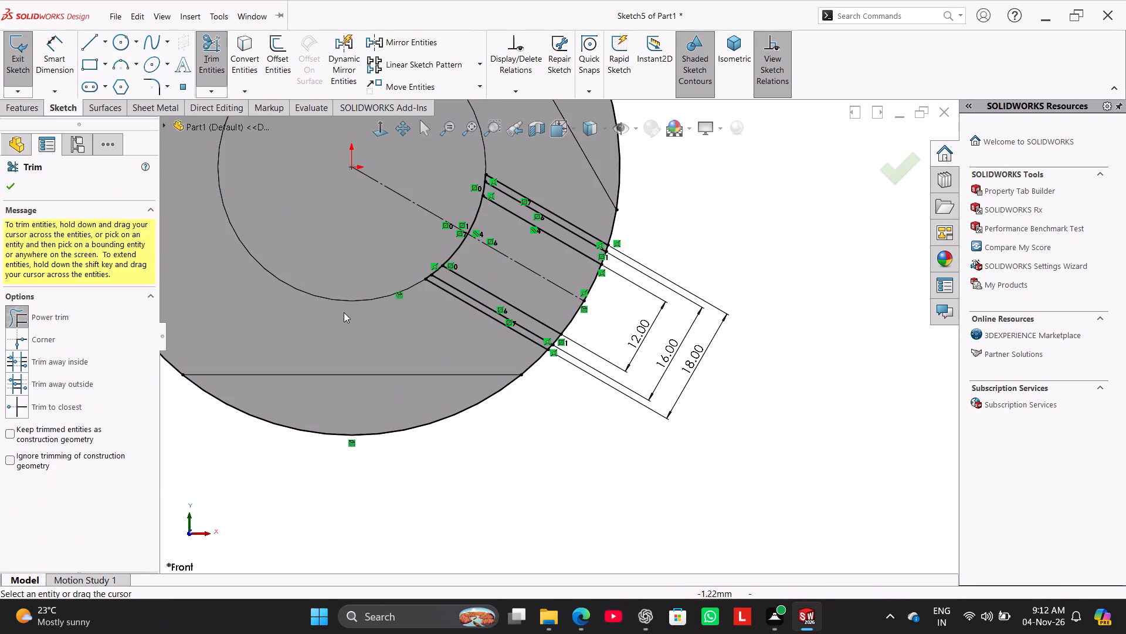
left_click_drag(393, 391, 401, 459)
left_click_drag(657, 189, 653, 185)
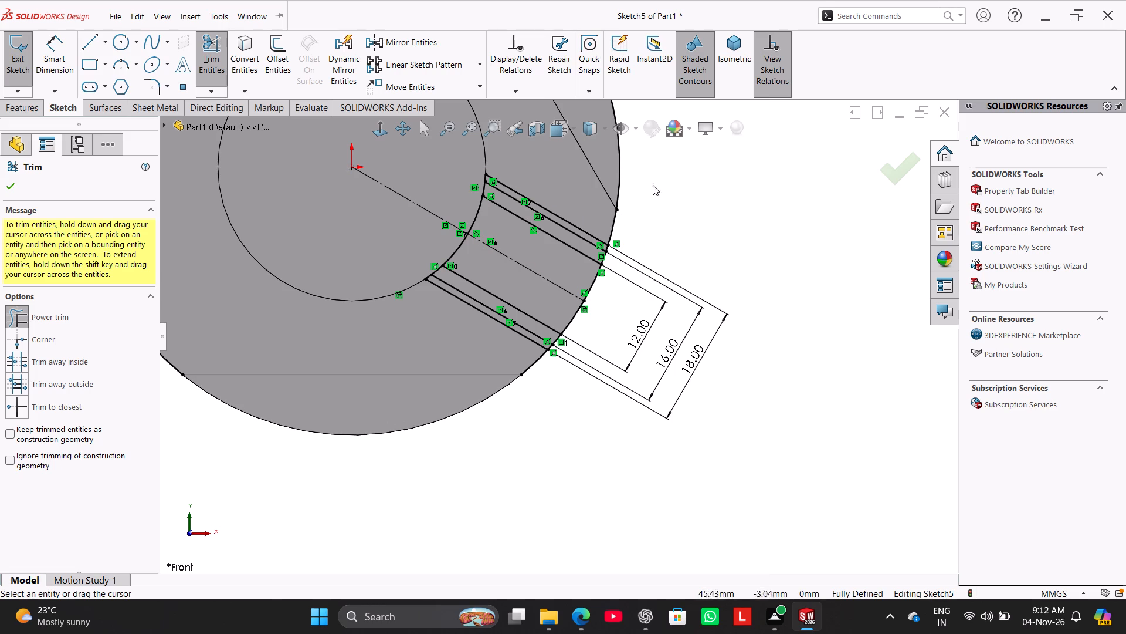
left_click_drag(653, 185, 612, 168)
left_click_drag(632, 233, 598, 211)
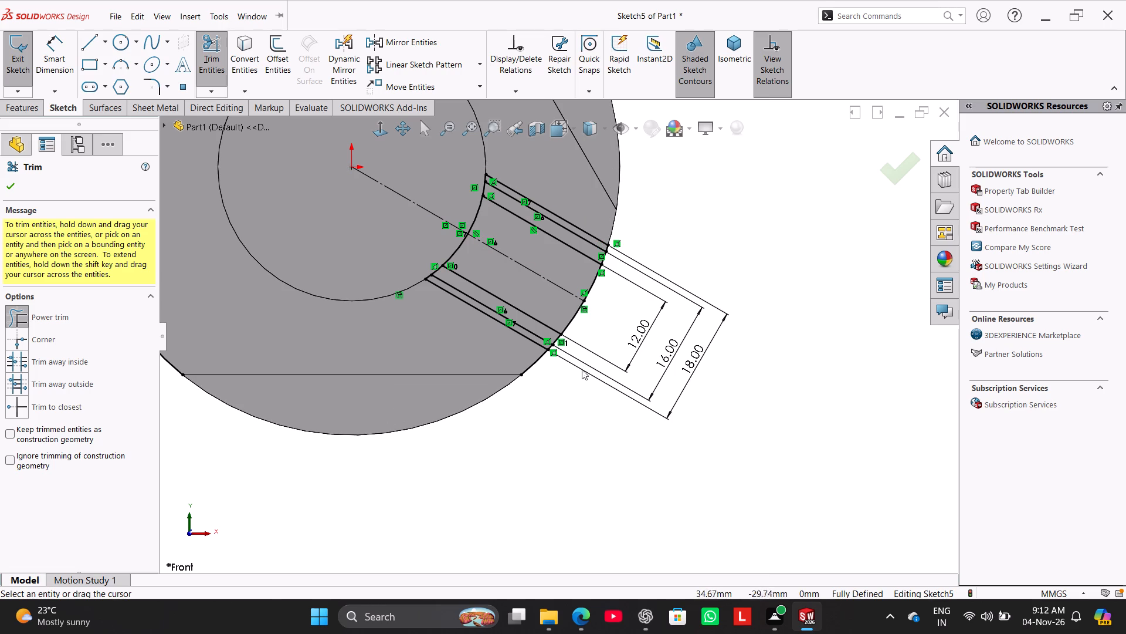
left_click_drag(570, 377, 528, 356)
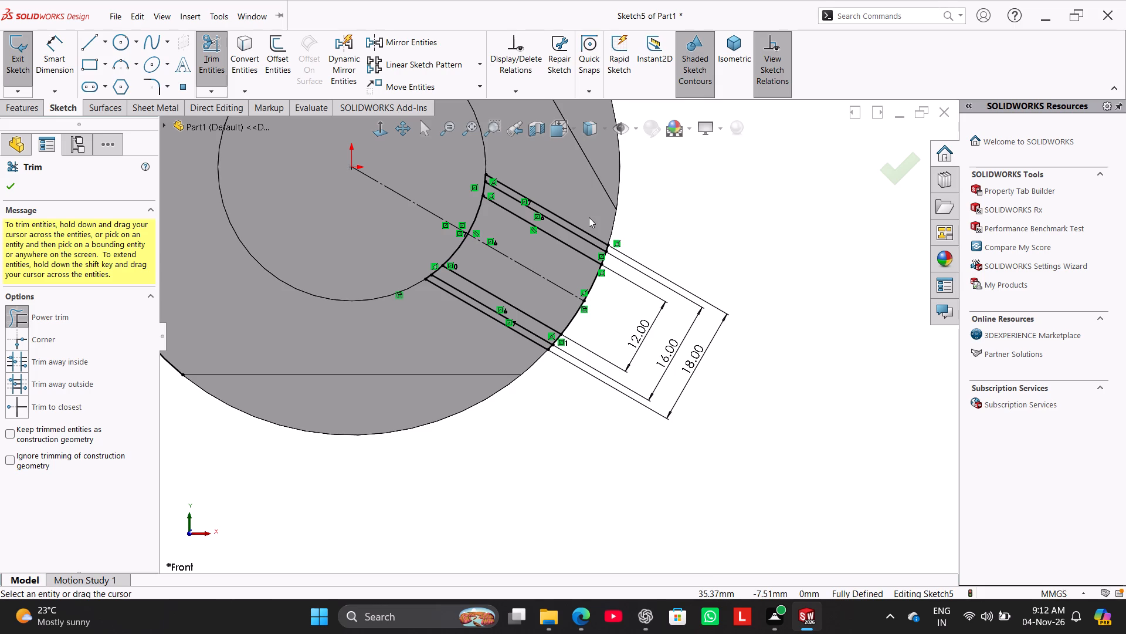
scroll(589, 217, "down", 3)
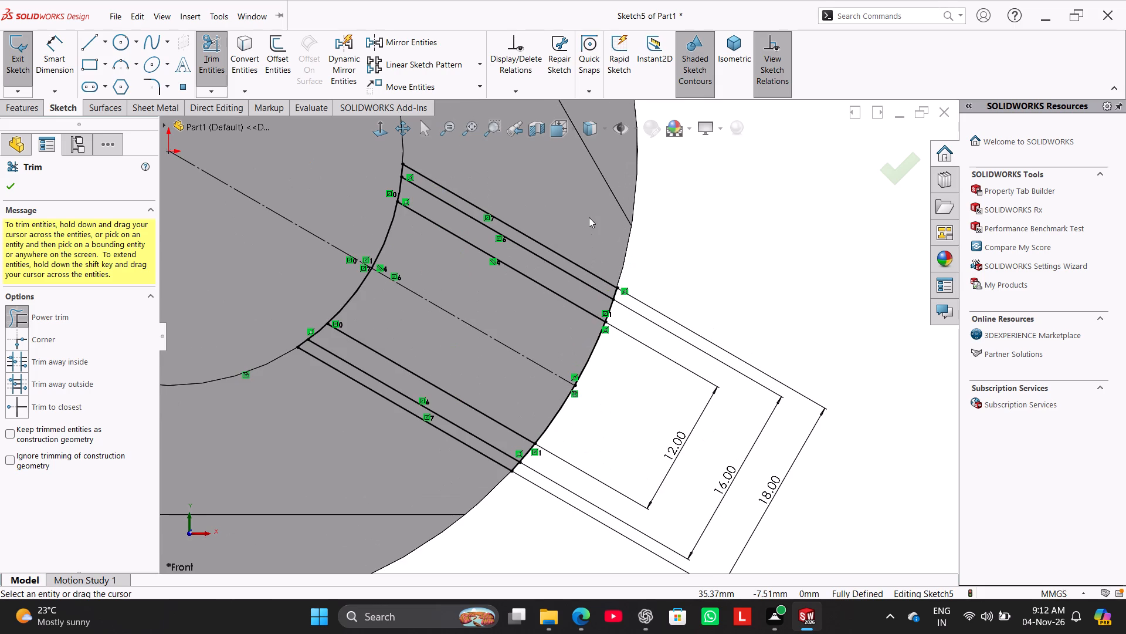
scroll(589, 217, "up", 8)
right_click(611, 217)
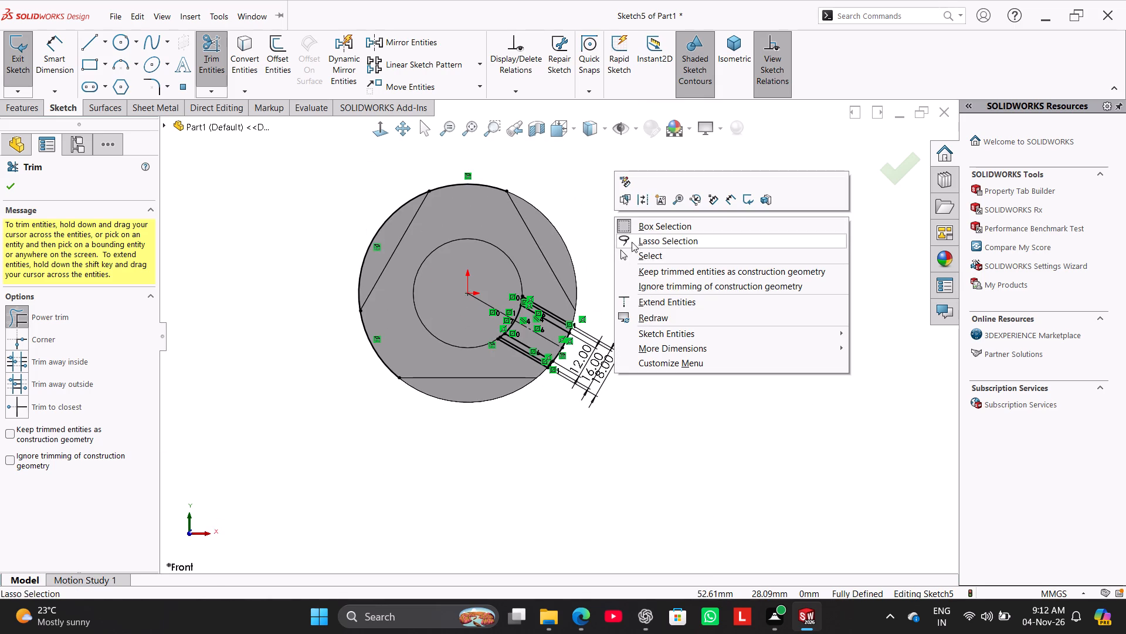
left_click(636, 254)
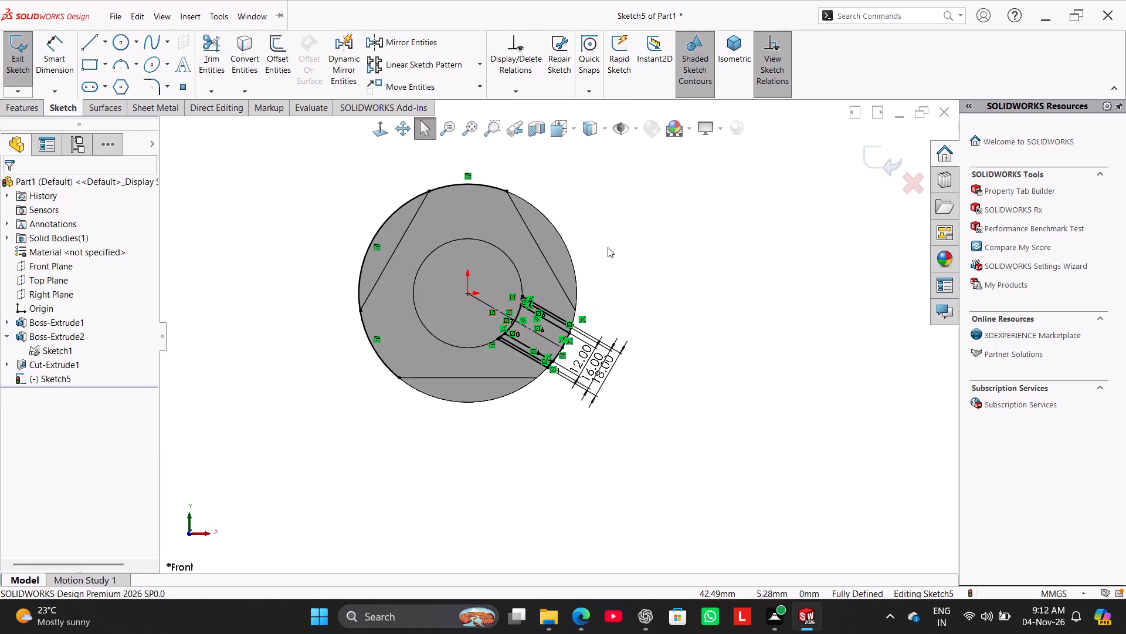
Hide the sketch relation symbols.
left_click(762, 66)
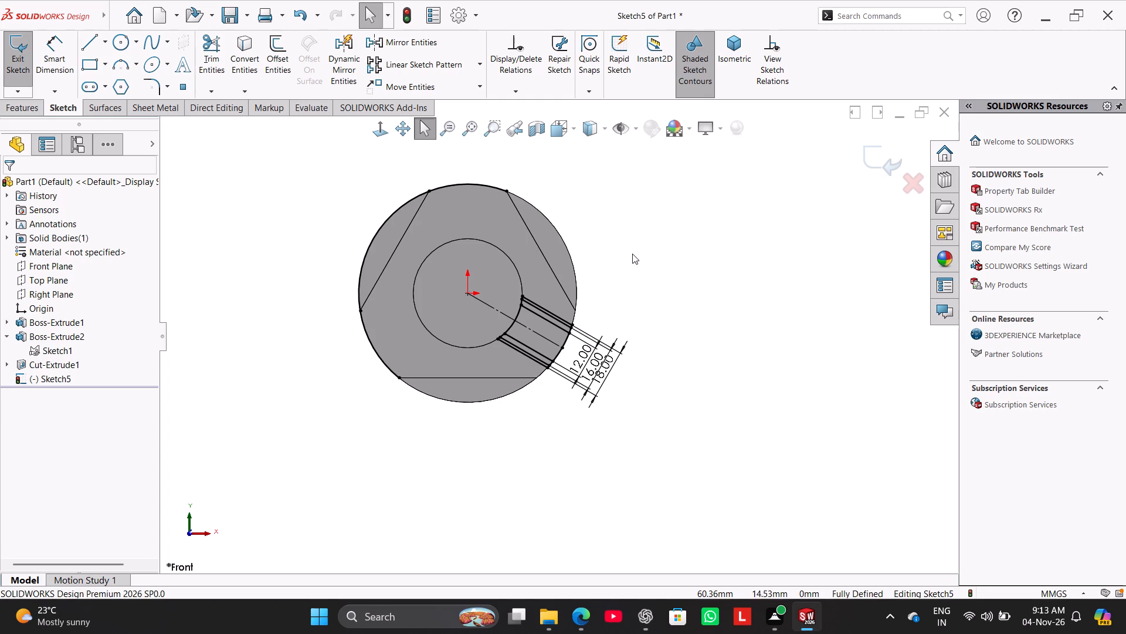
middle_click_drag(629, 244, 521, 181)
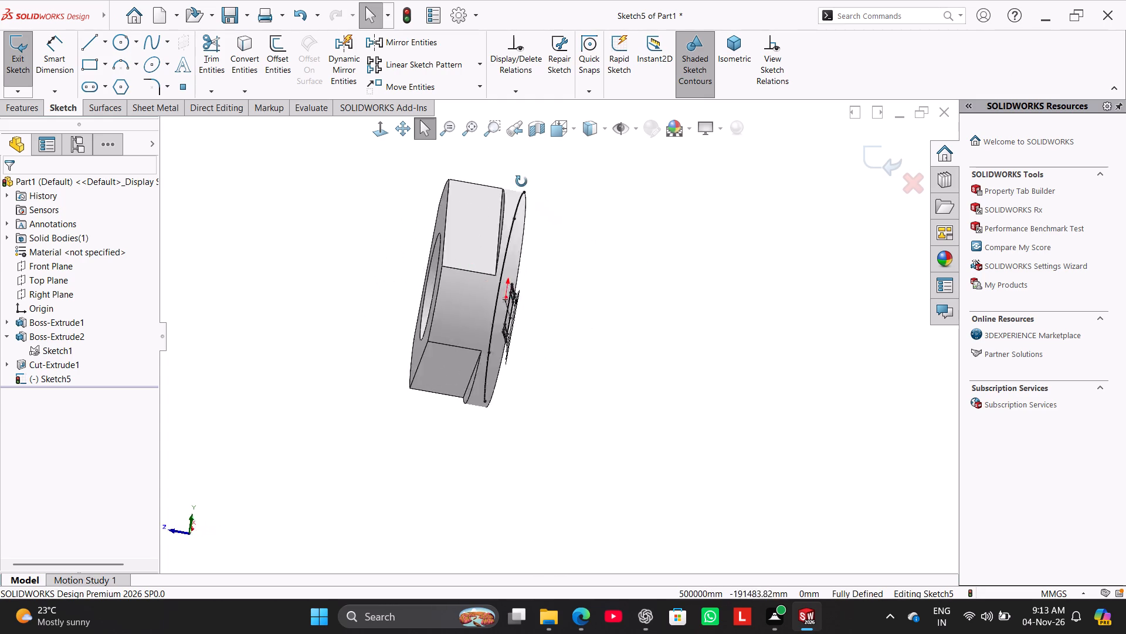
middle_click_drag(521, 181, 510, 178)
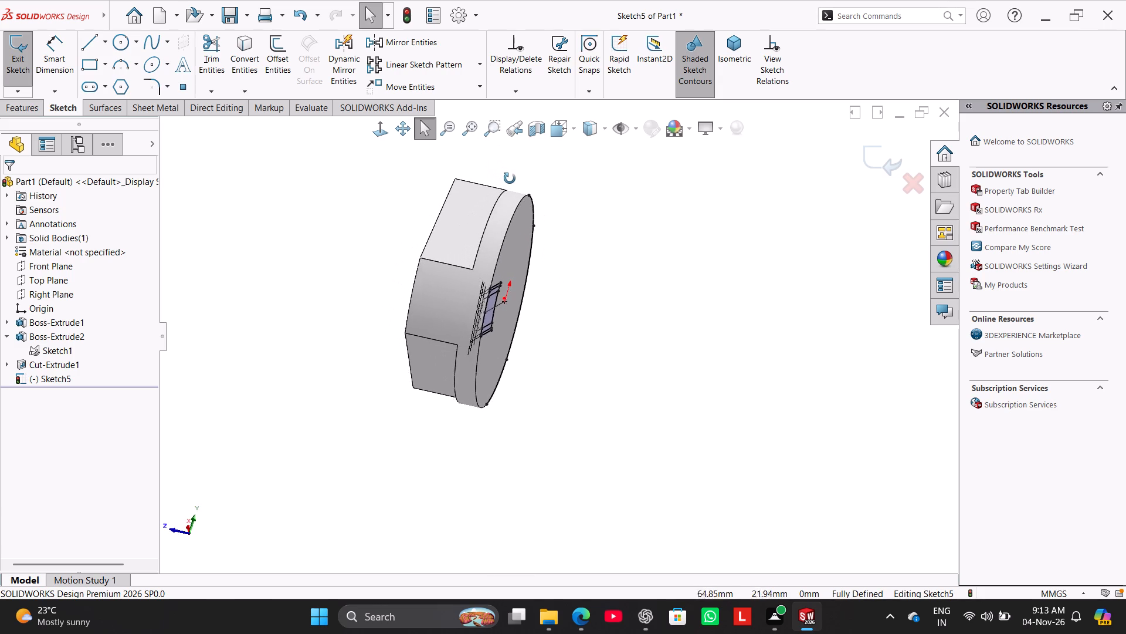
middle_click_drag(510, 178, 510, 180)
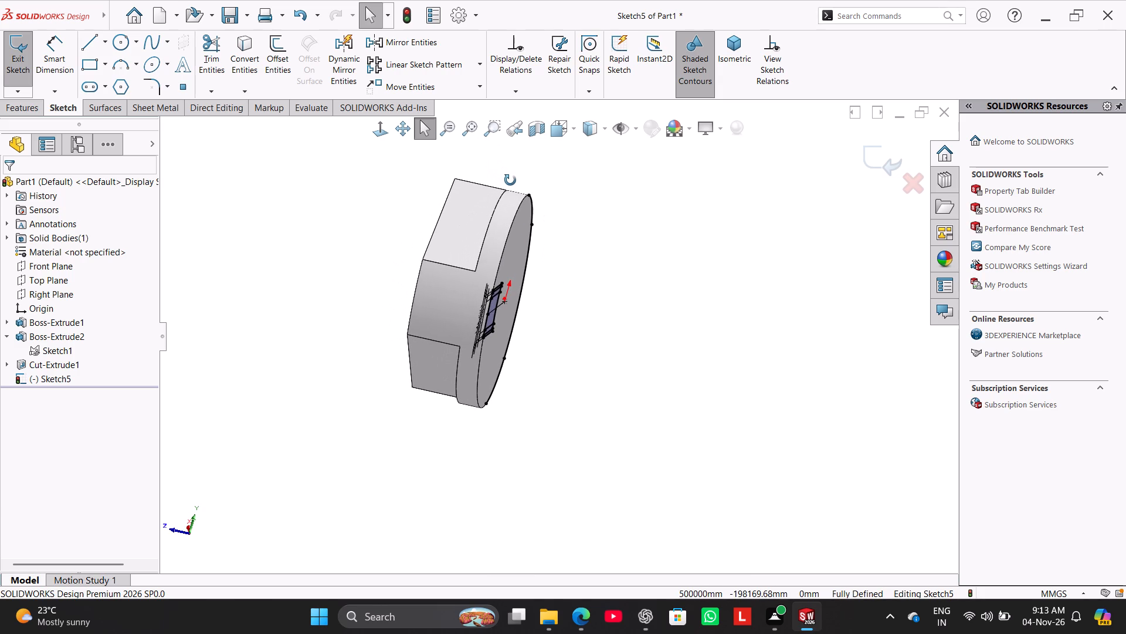
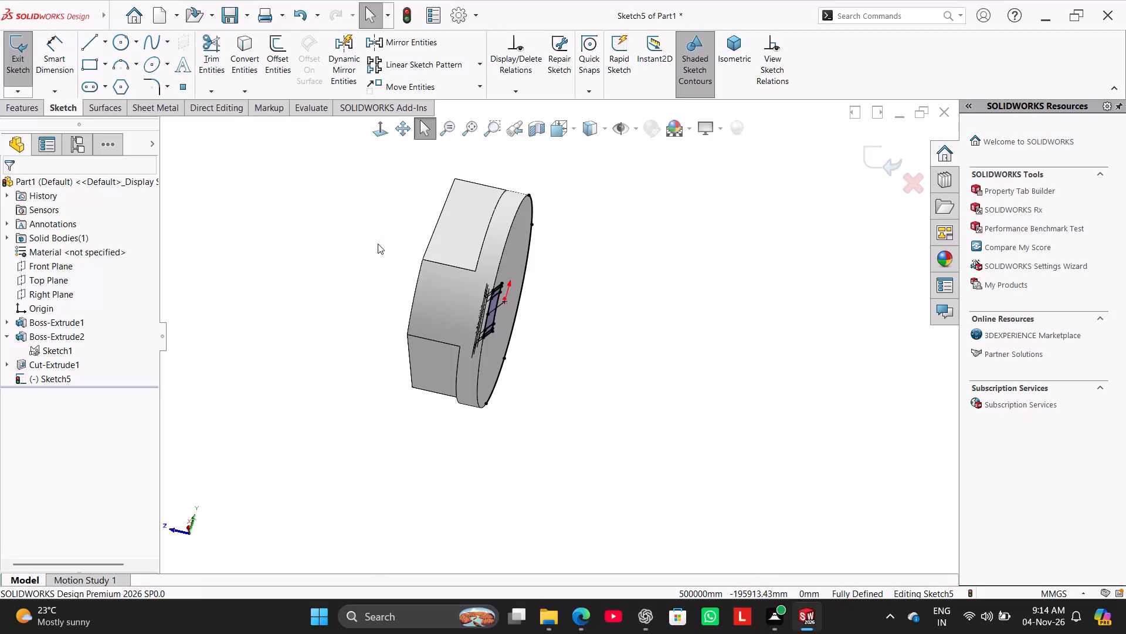
Start an extruded cut from the slot sketch using all five contours across the 18 mm width.
middle_click_drag(386, 248, 423, 264)
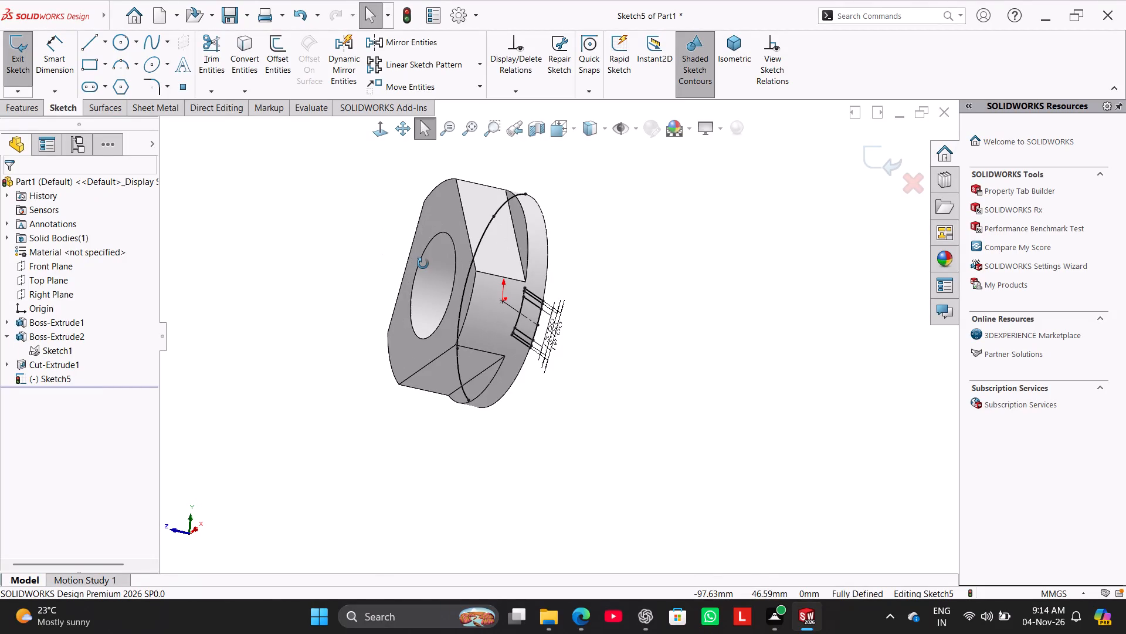
middle_click_drag(423, 264, 416, 256)
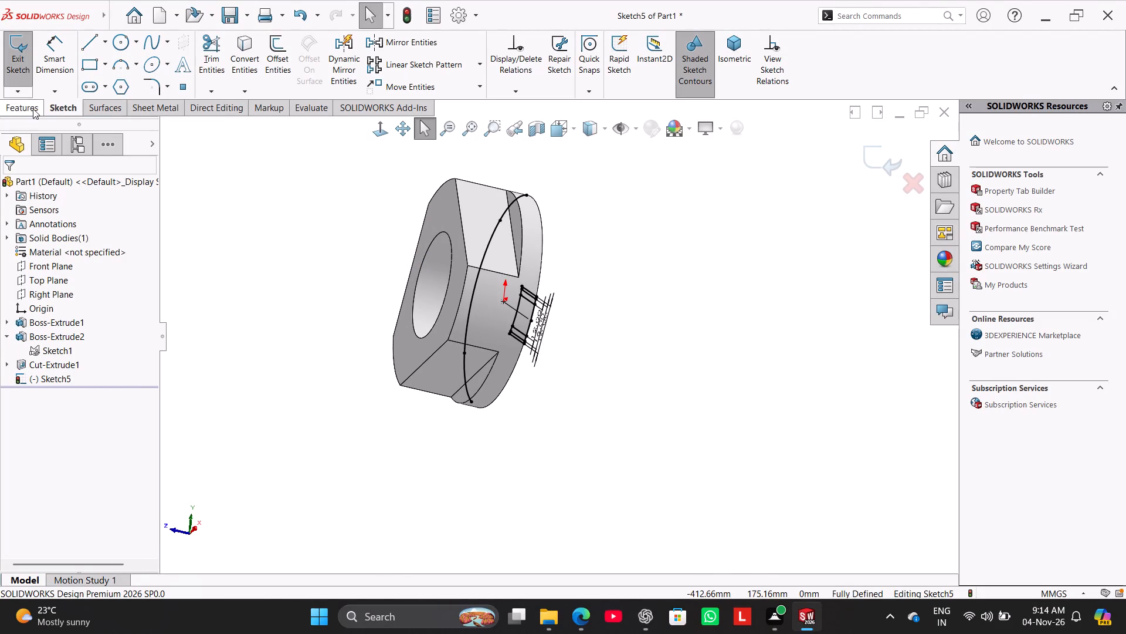
left_click(32, 107)
left_click(212, 56)
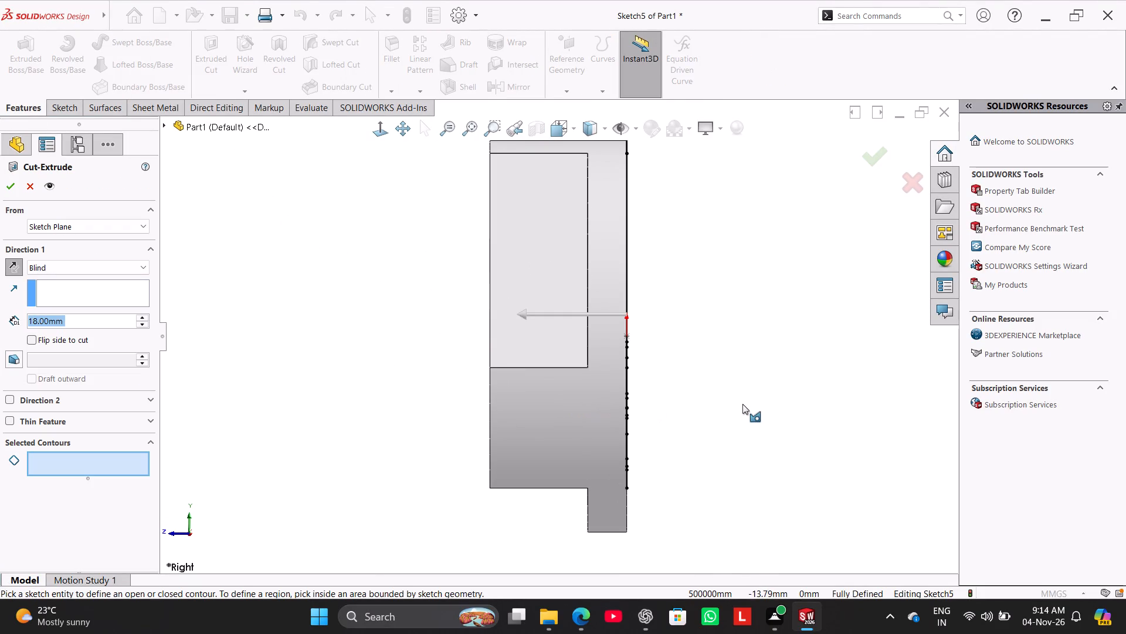
middle_click_drag(742, 403, 677, 318)
scroll(508, 285, "down", 4)
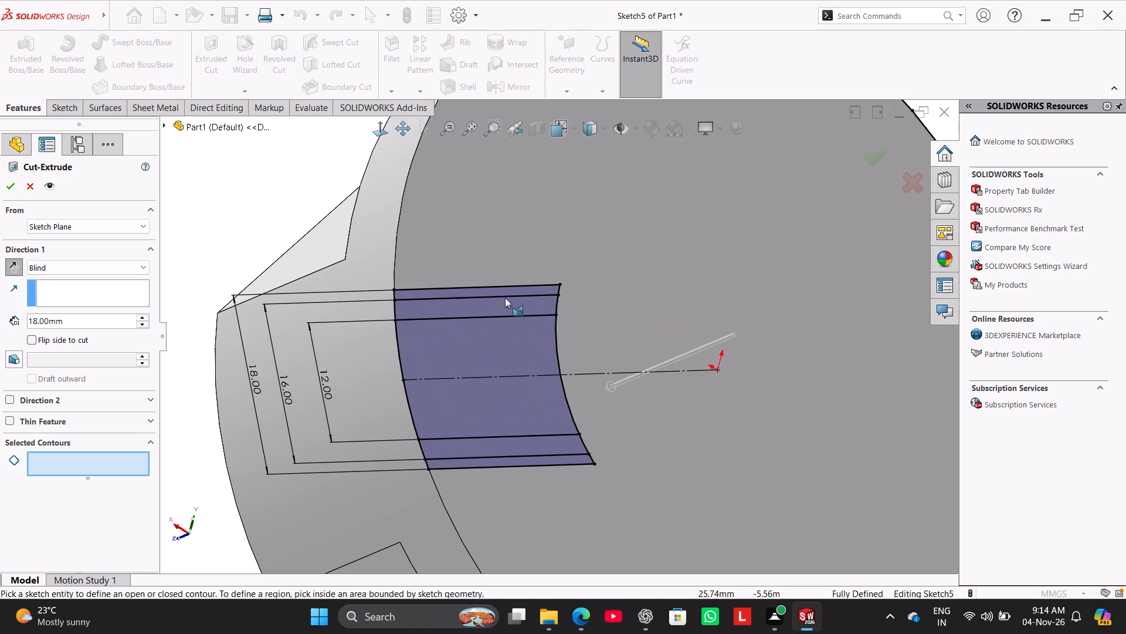
left_click(525, 290)
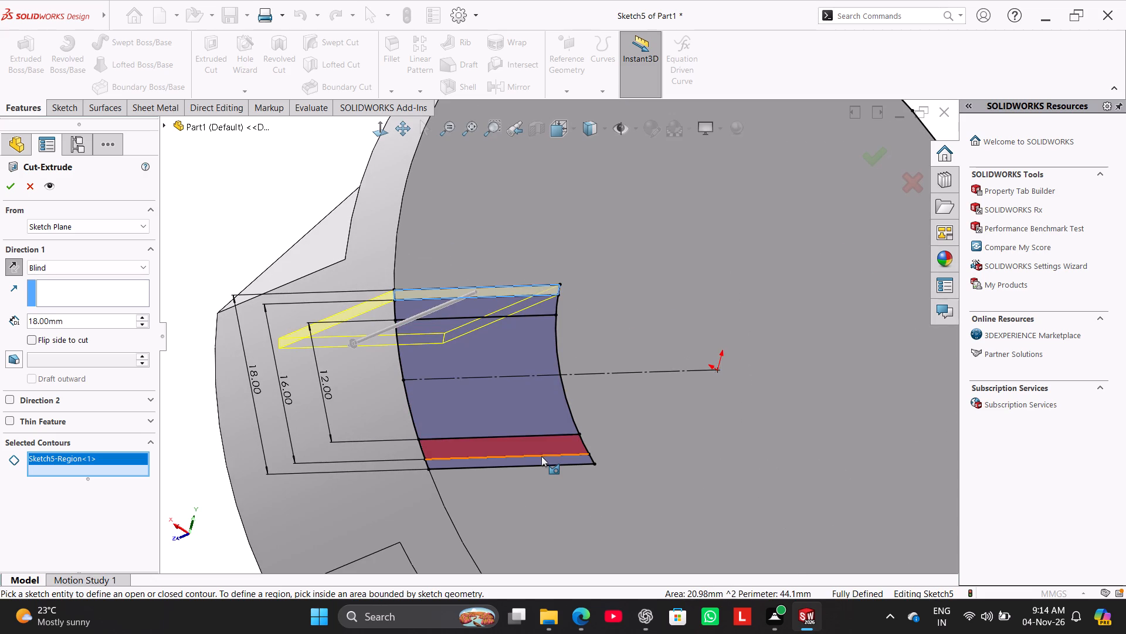
left_click(548, 458)
left_click(537, 440)
left_click(534, 411)
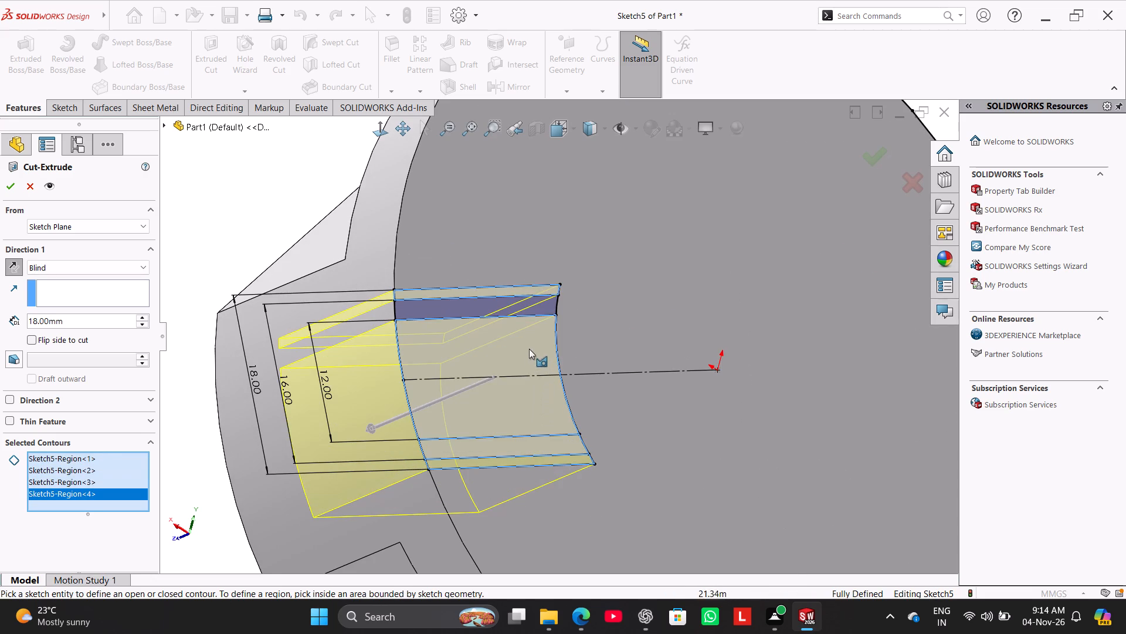
left_click(534, 307)
middle_click_drag(514, 375, 601, 329)
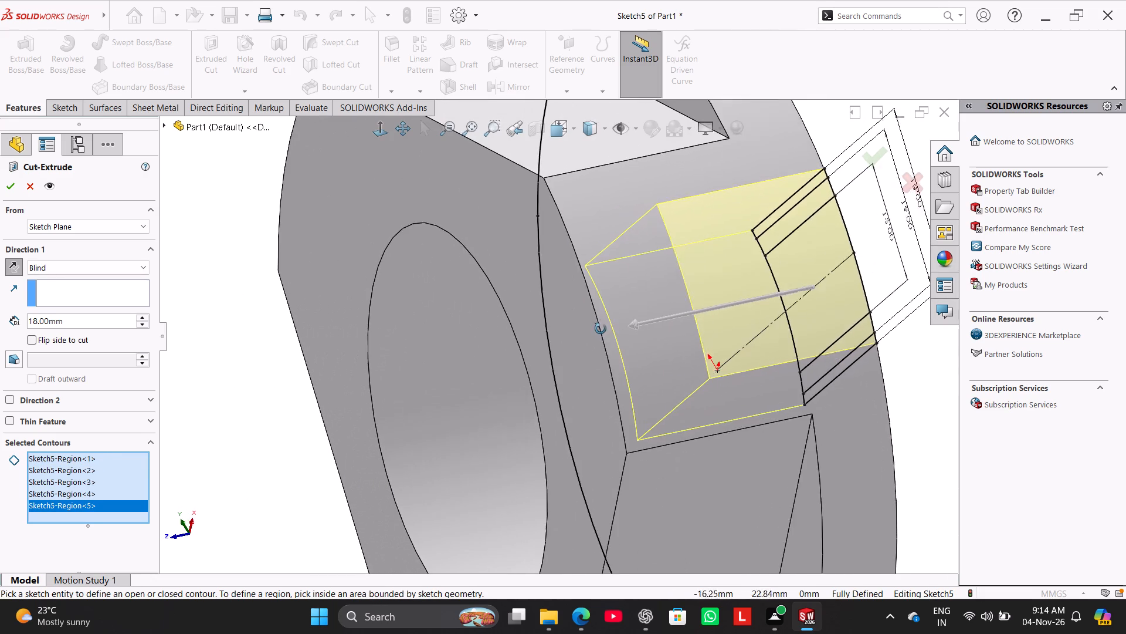
middle_click_drag(601, 329, 601, 326)
Start the cut from the boss's end face, reverse it into the part and cut 2.5 mm deep.
left_click(76, 231)
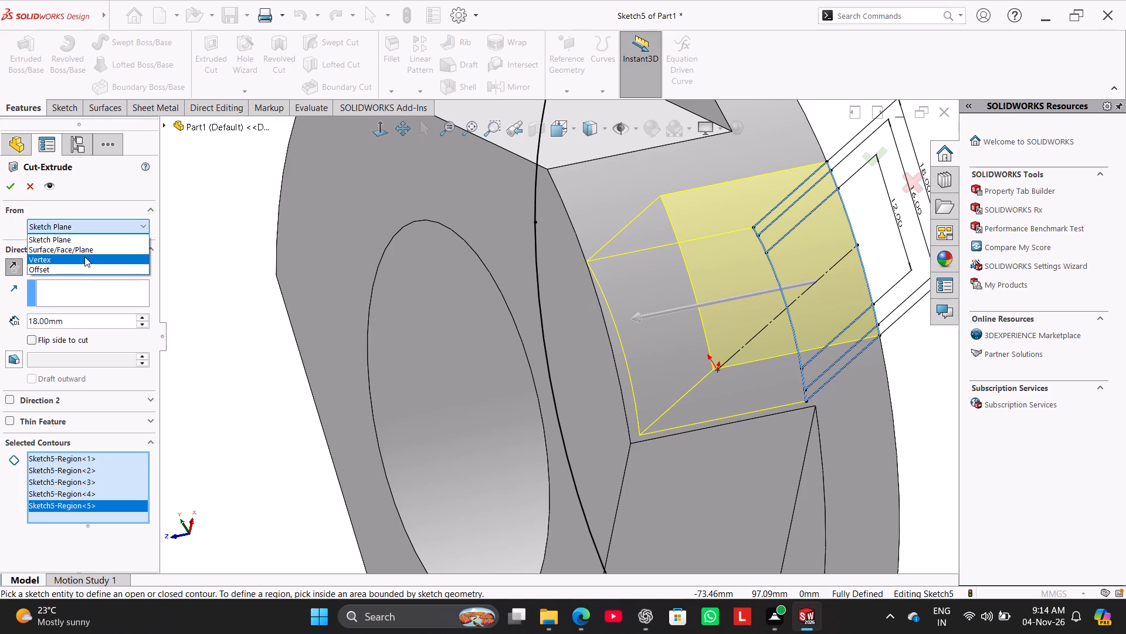
left_click(83, 246)
left_click(581, 322)
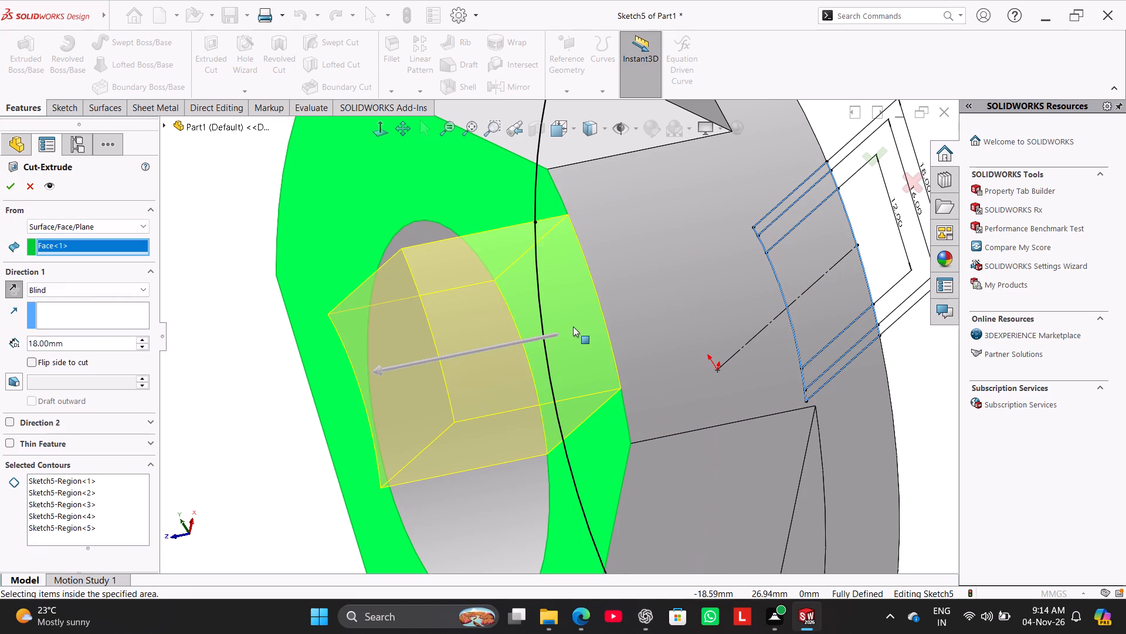
left_click(19, 289)
double_click(66, 340)
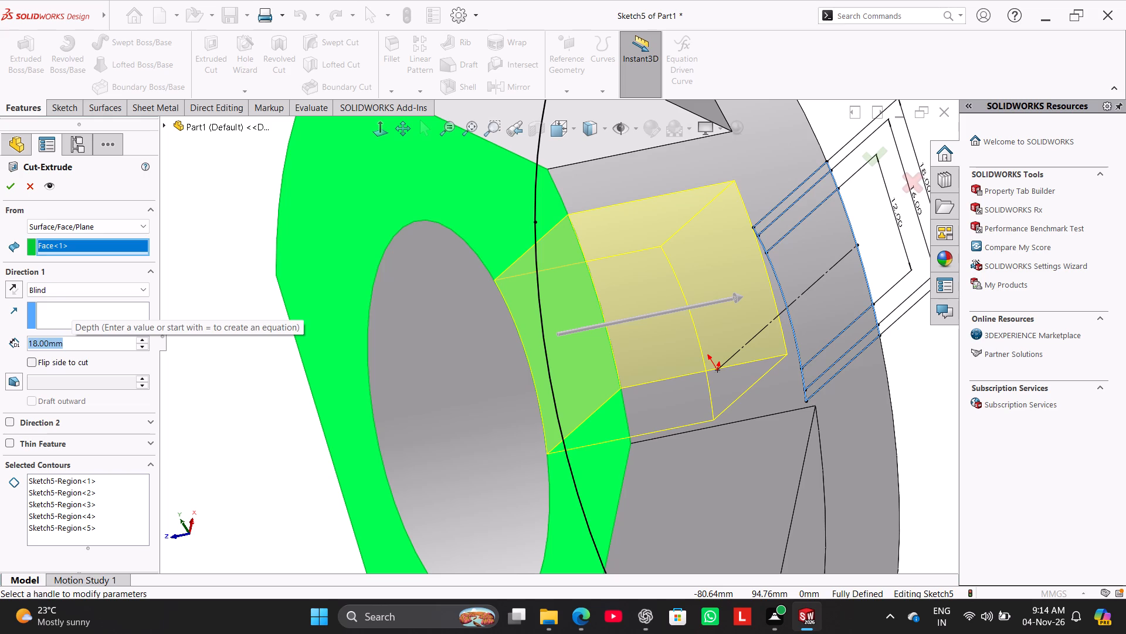
type("2.5")
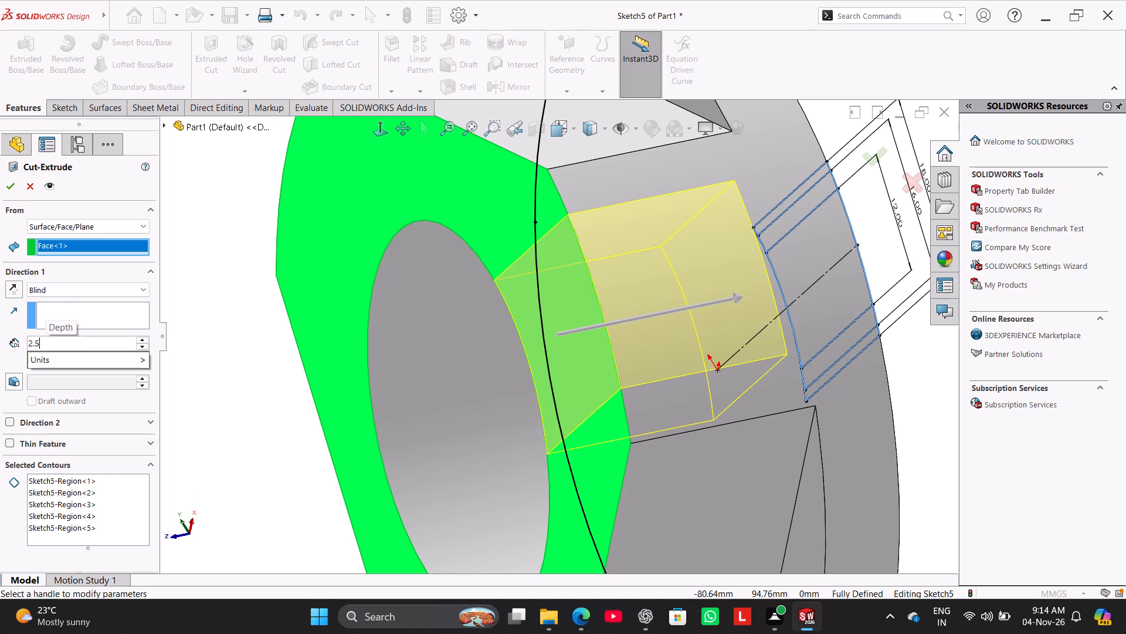
key("Return")
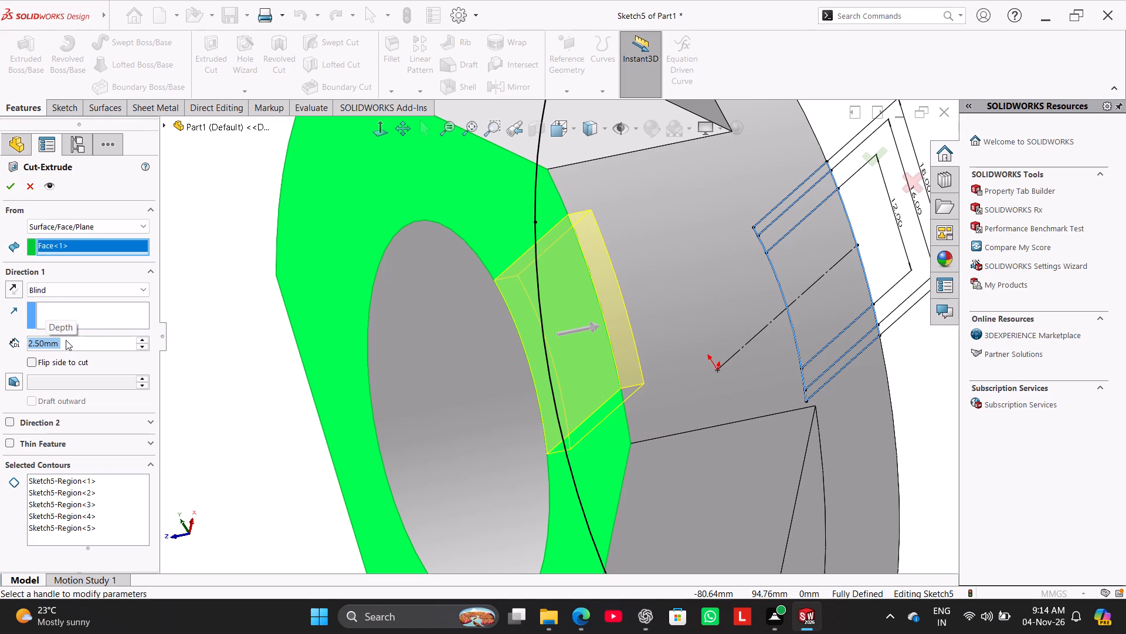
left_click(15, 188)
left_click(212, 307)
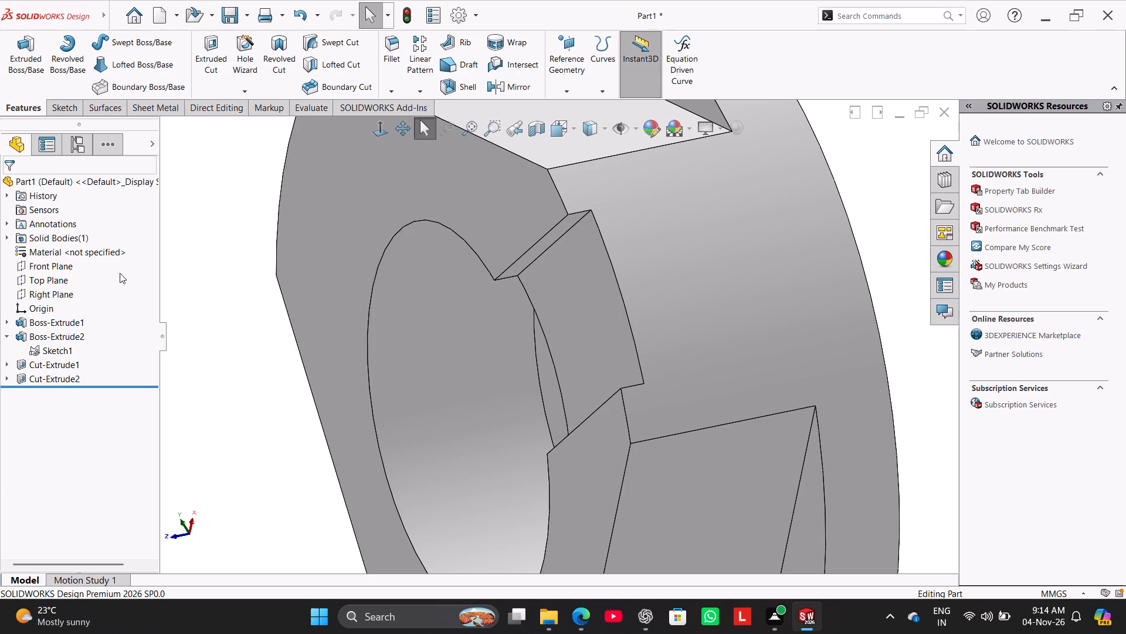
Start a second extruded cut reusing Sketch5, with the three contours that span the 16 mm width.
left_click(9, 367)
left_click(13, 363)
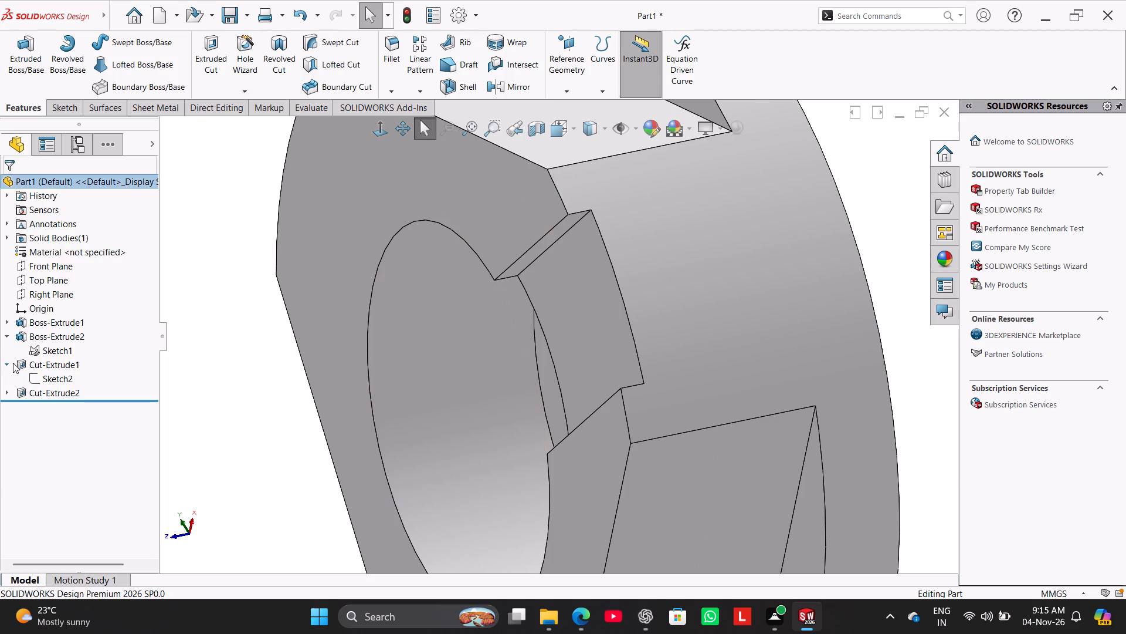
left_click(11, 380)
left_click(41, 394)
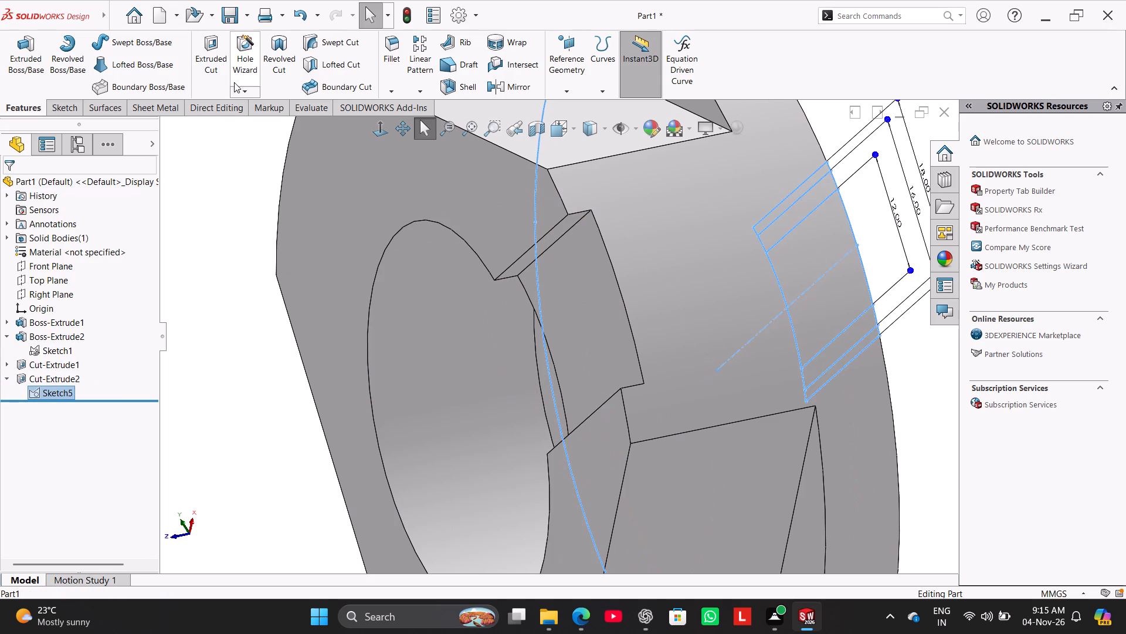
left_click(220, 53)
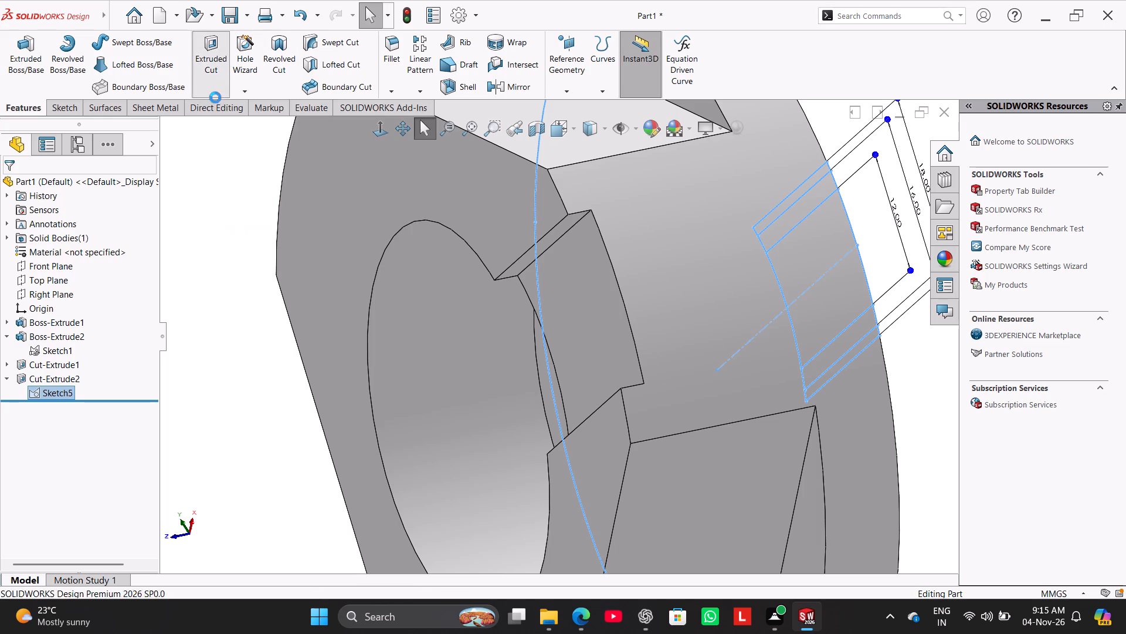
middle_click_drag(707, 304, 527, 362)
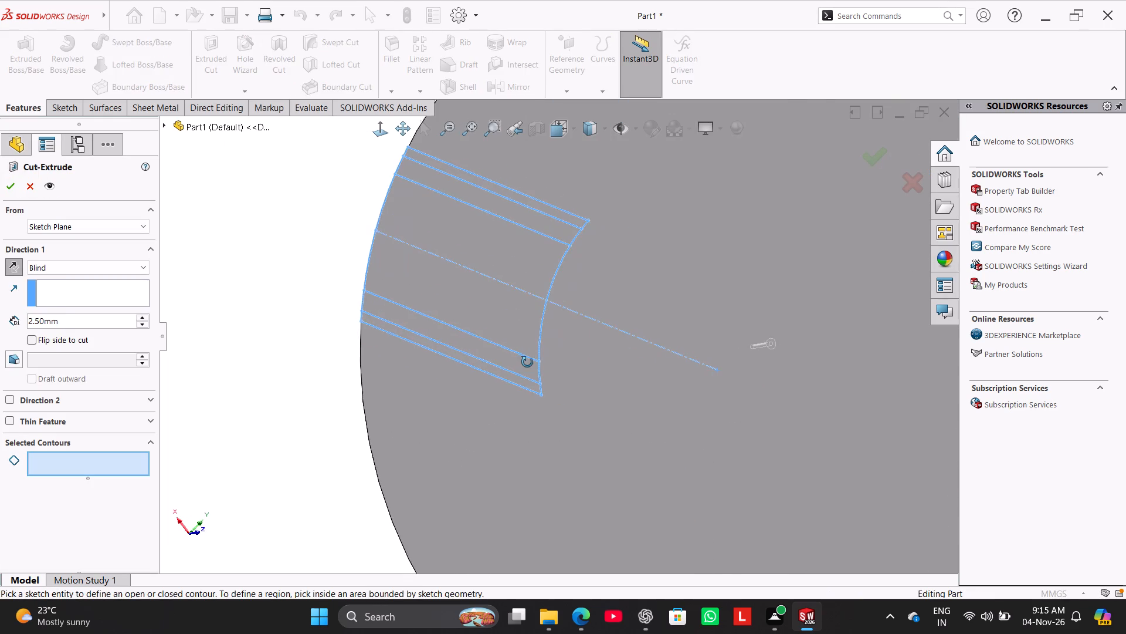
middle_click_drag(527, 362, 552, 369)
left_click(540, 229)
left_click(527, 255)
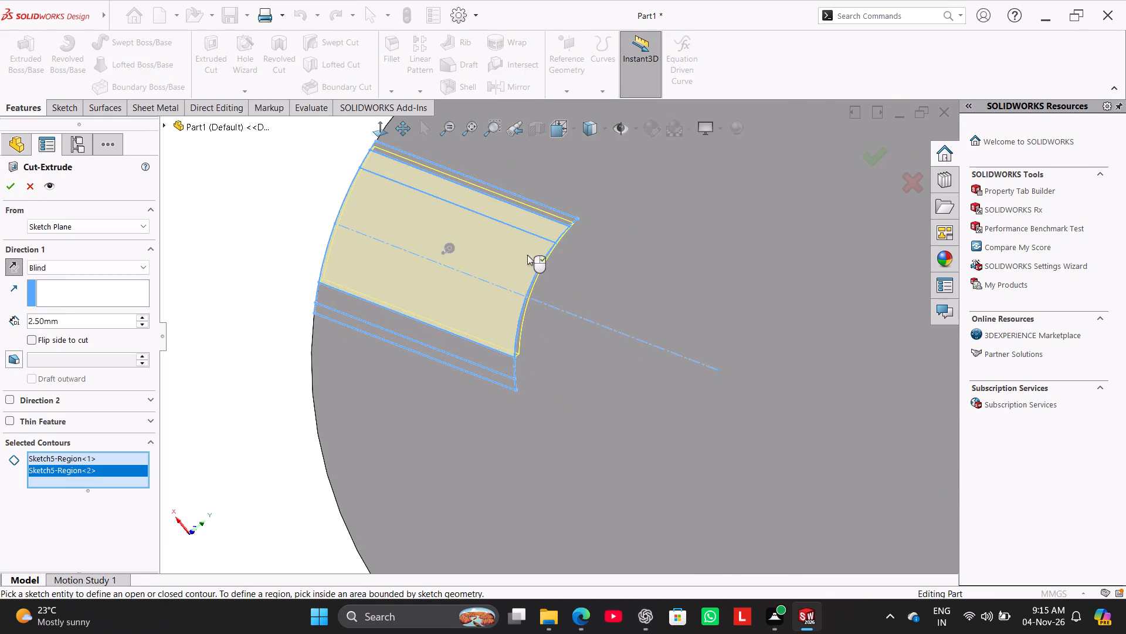
left_click(492, 356)
Start this cut from the floor of the 2.5 mm recess, reverse it into the part and cut 3 mm deep.
middle_click_drag(297, 271, 321, 279)
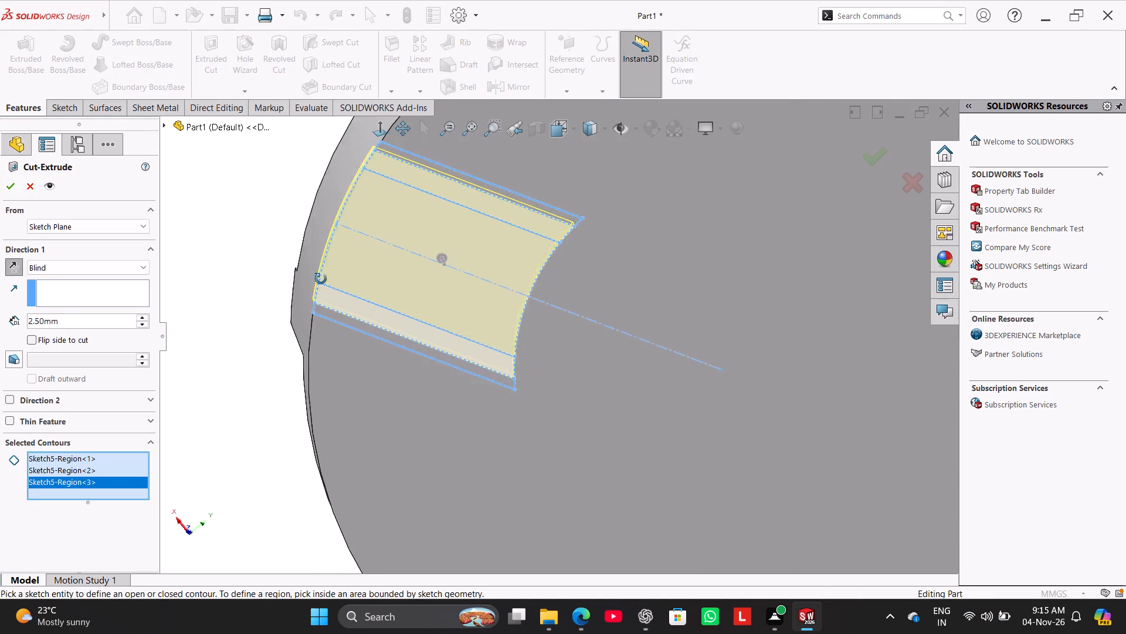
middle_click_drag(321, 279, 413, 342)
scroll(413, 344, "up", 4)
middle_click_drag(398, 299, 426, 315)
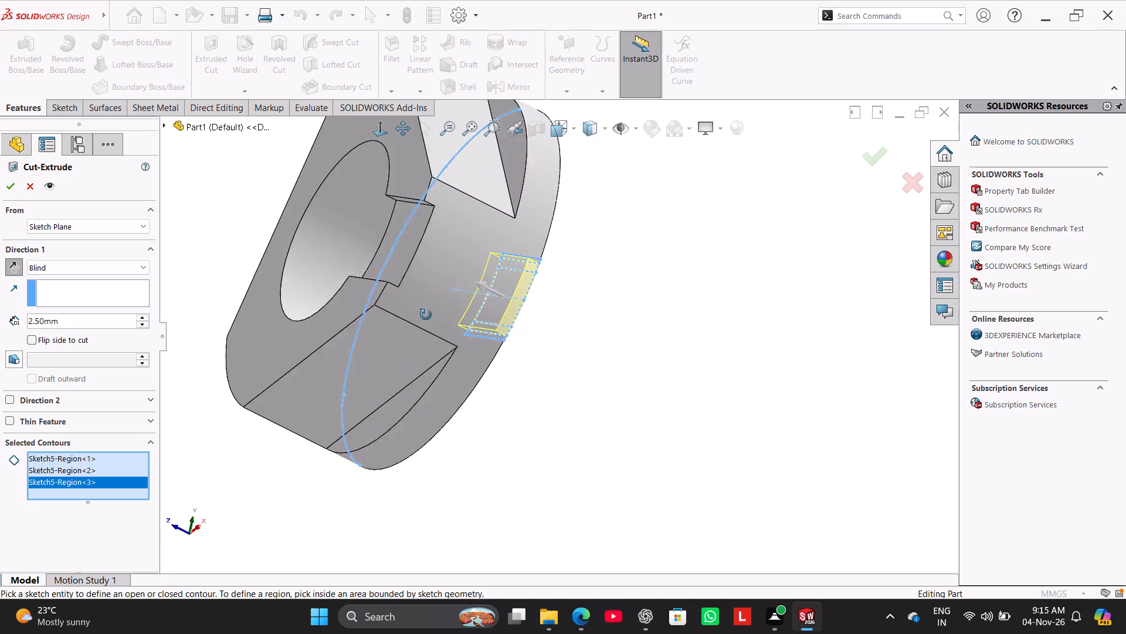
middle_click_drag(426, 315, 439, 331)
left_click(441, 265)
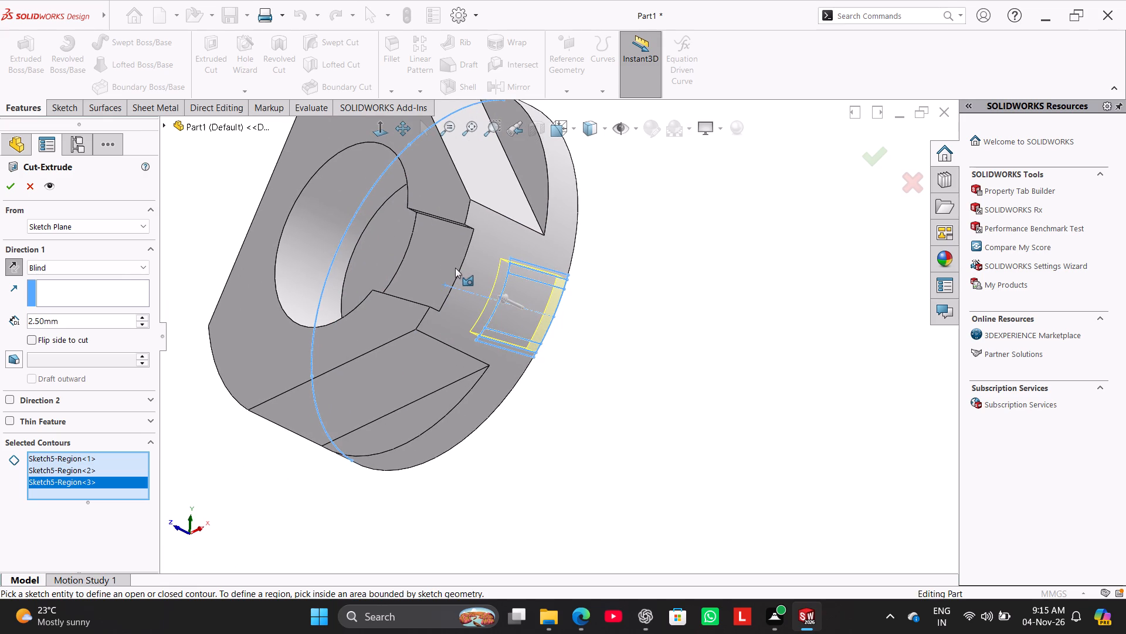
left_click(57, 222)
left_click(74, 246)
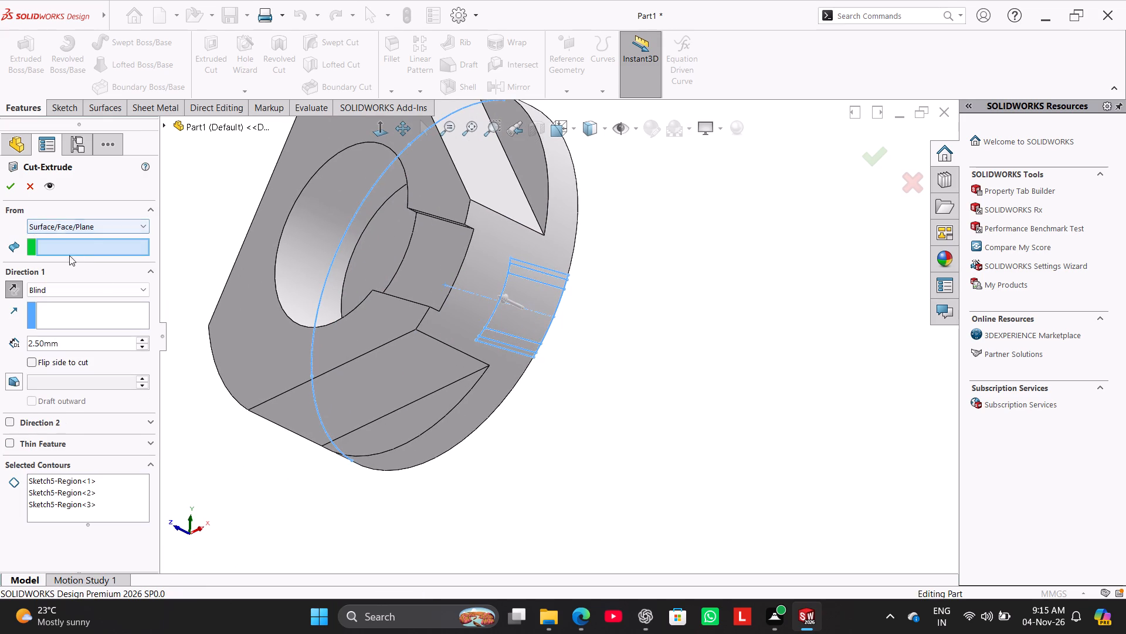
left_click(429, 272)
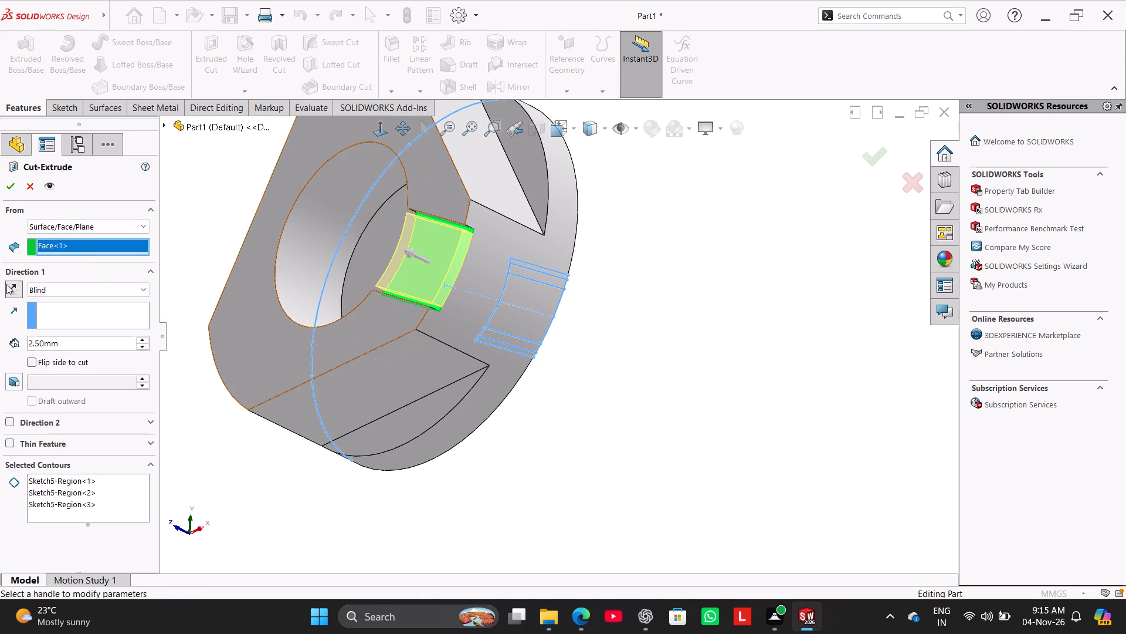
left_click(12, 286)
double_click(68, 345)
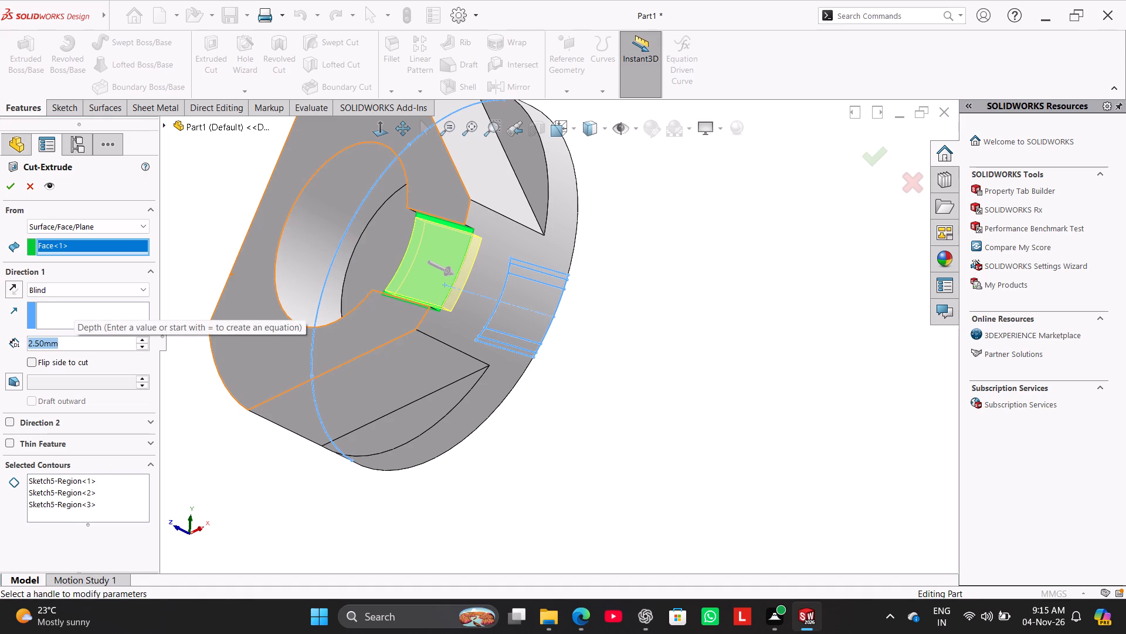
key("3")
key("Return")
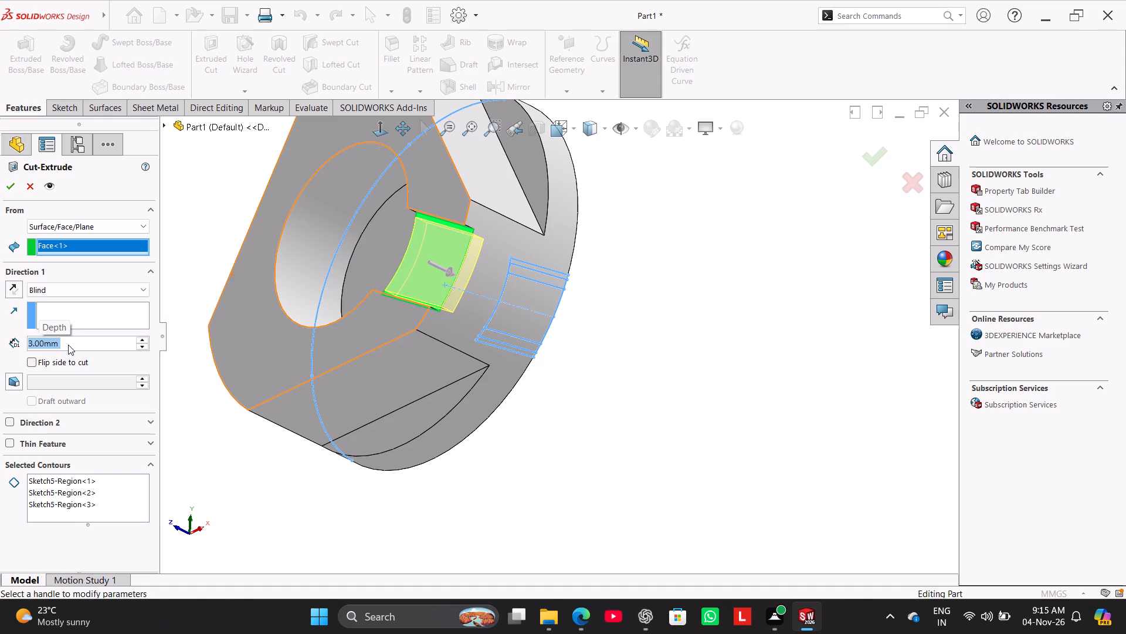
left_click(11, 184)
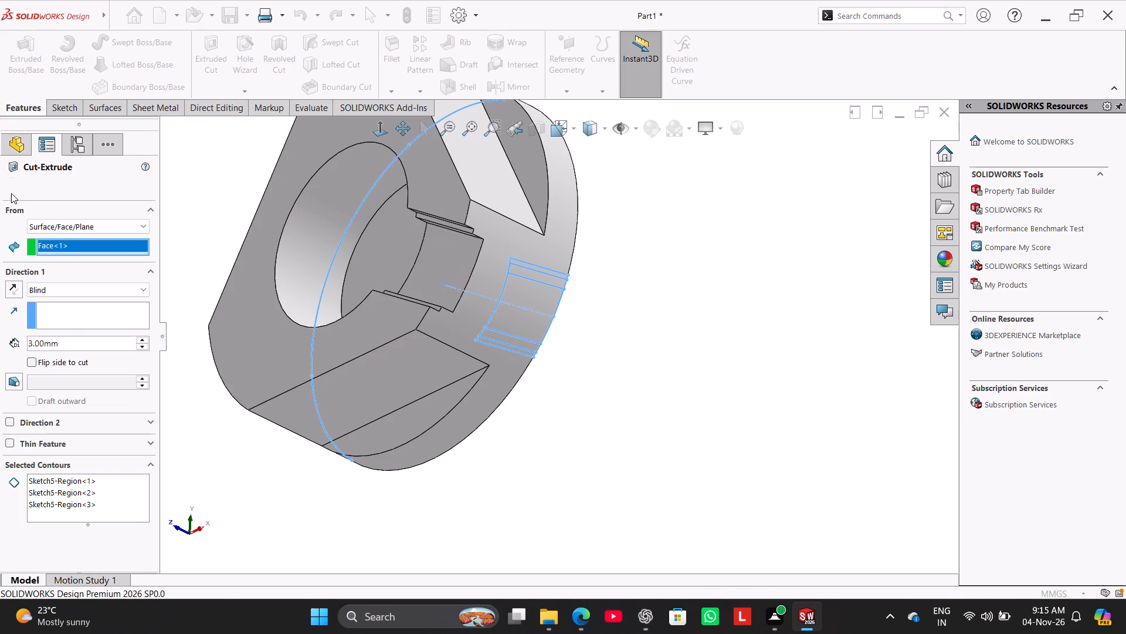
Examine the stepped slot in the boss from several angles.
middle_click_drag(671, 321, 628, 295)
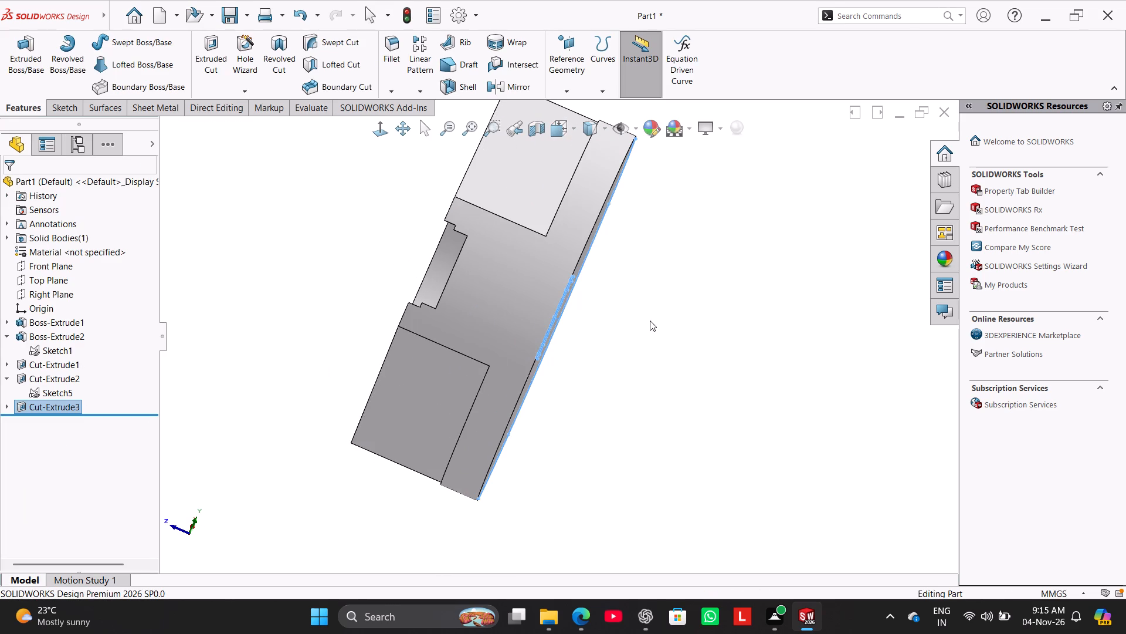
middle_click_drag(650, 316, 670, 330)
scroll(653, 309, "down", 2)
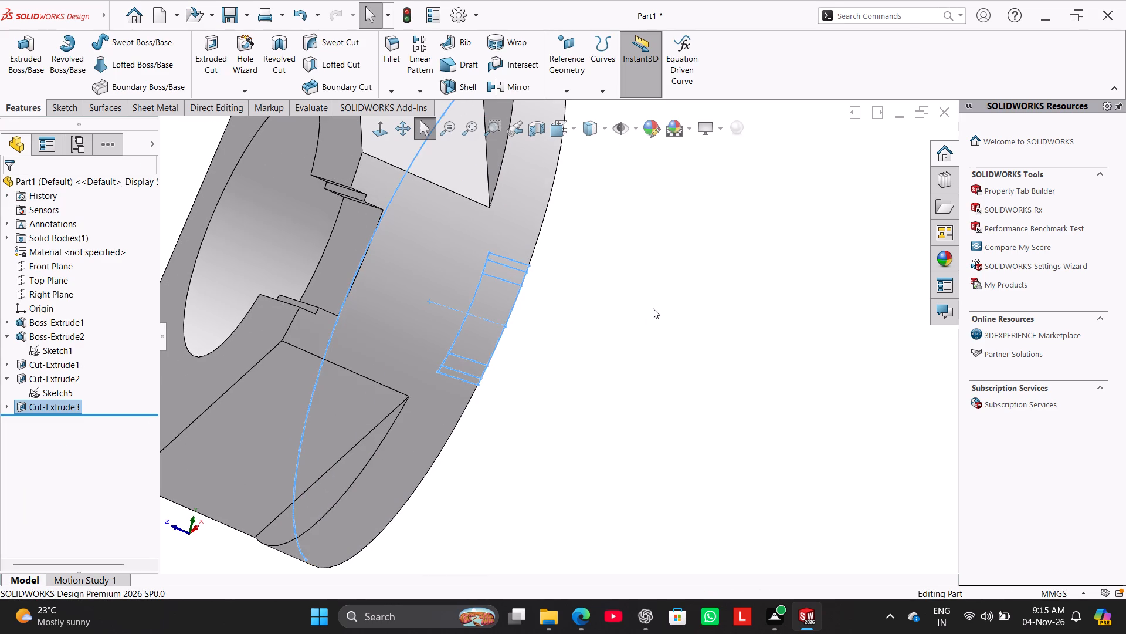
middle_click_drag(652, 308, 635, 319)
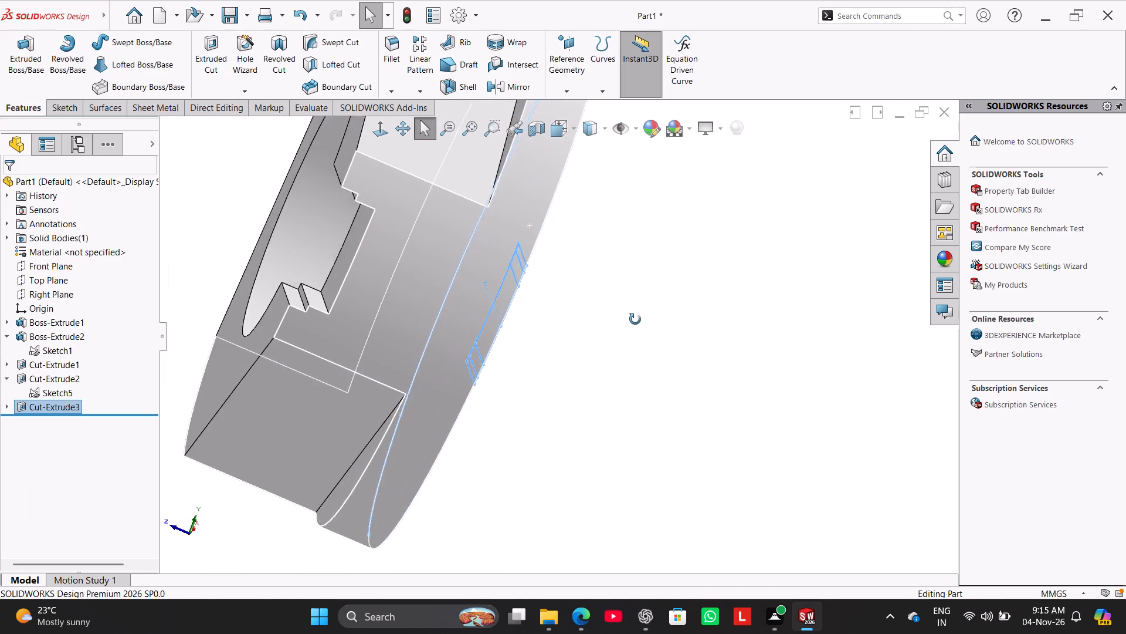
middle_click_drag(635, 319, 637, 299)
left_click(637, 299)
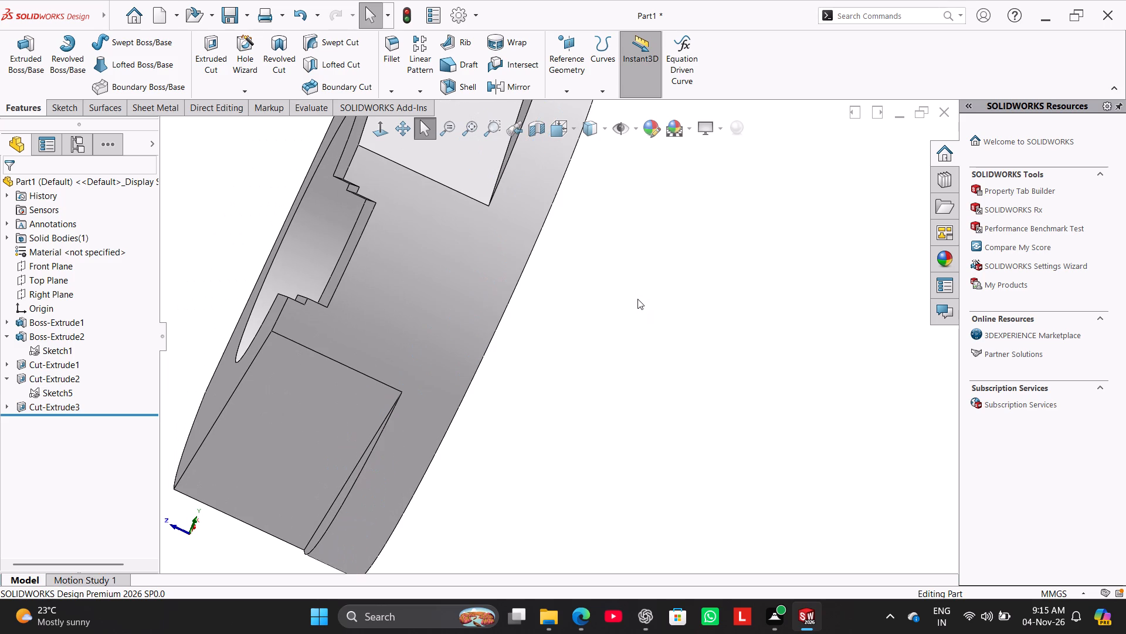
middle_click_drag(643, 299, 664, 270)
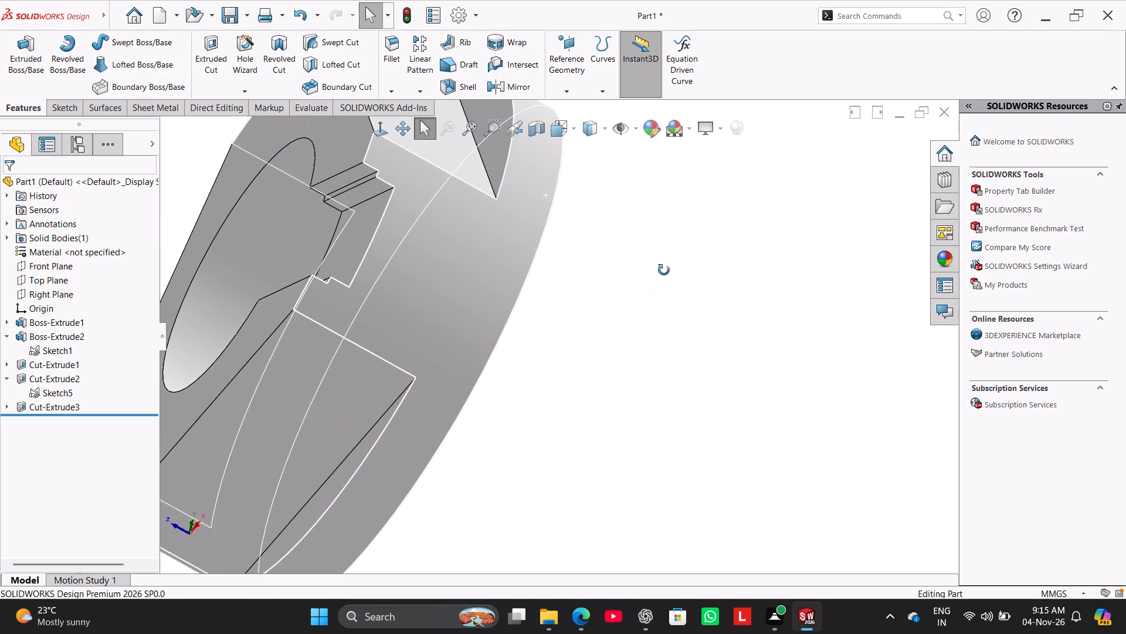
middle_click_drag(664, 270, 670, 252)
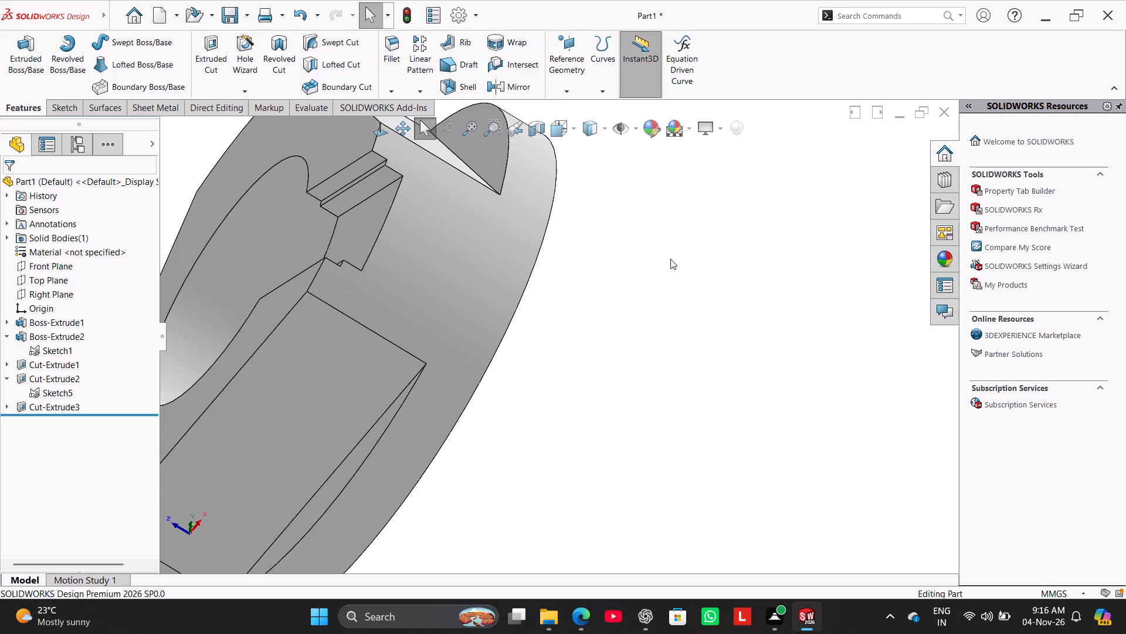
middle_click_drag(649, 299, 673, 278)
scroll(656, 304, "up", 2)
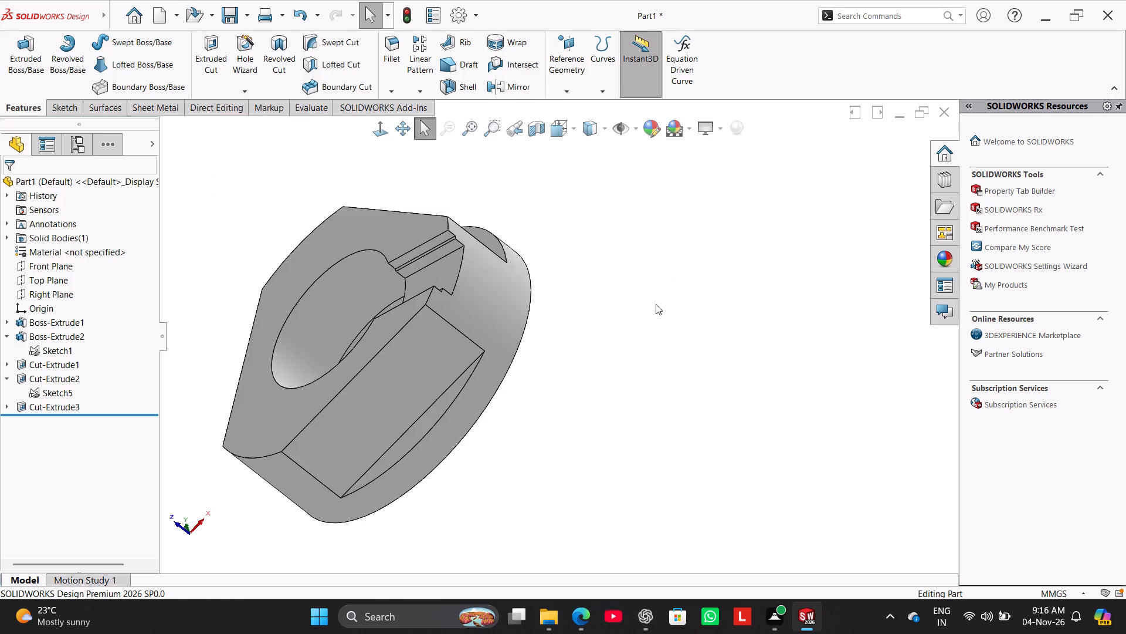
scroll(656, 304, "up", 3)
Start a third extruded cut reusing Sketch5, with only the central contour that spans the 12 mm width.
right_click(51, 391)
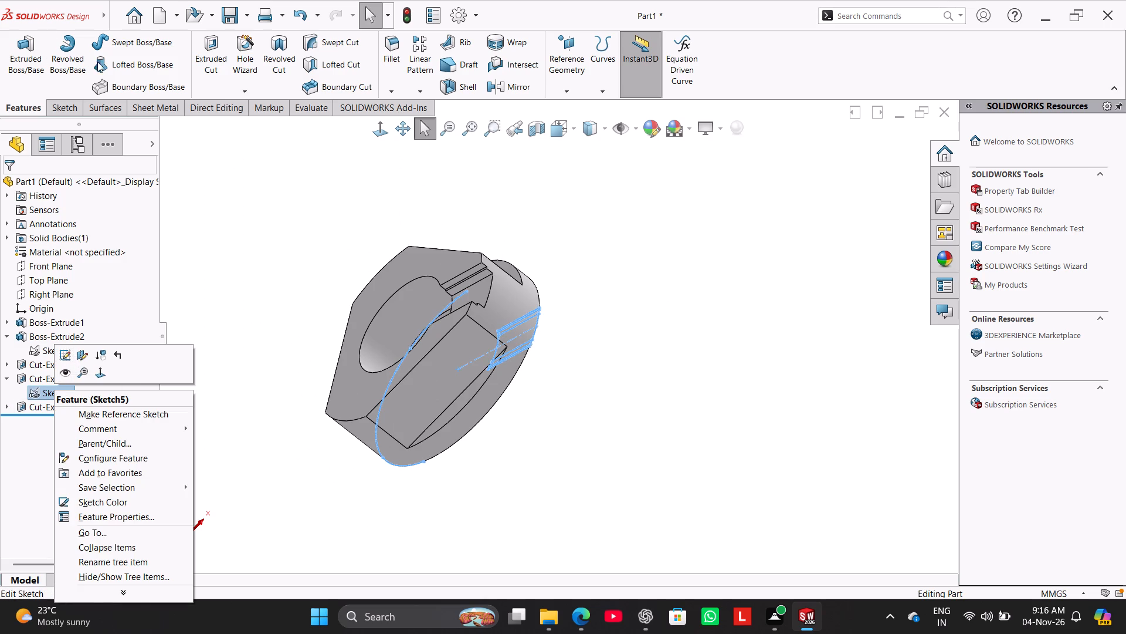
left_click(221, 50)
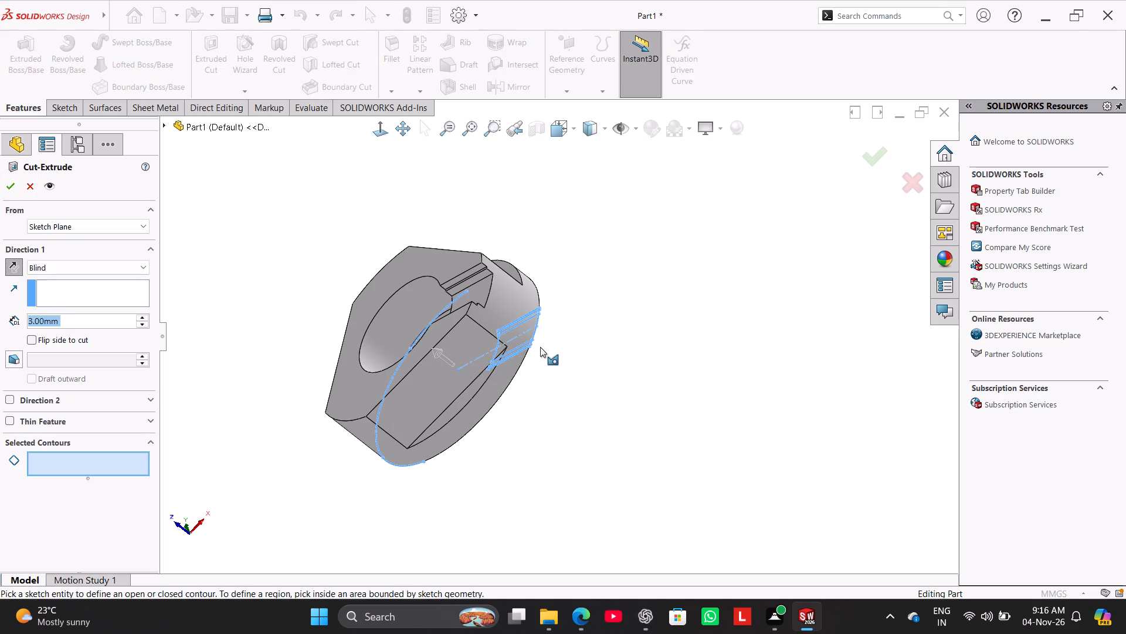
middle_click_drag(537, 348, 479, 274)
scroll(491, 271, "down", 5)
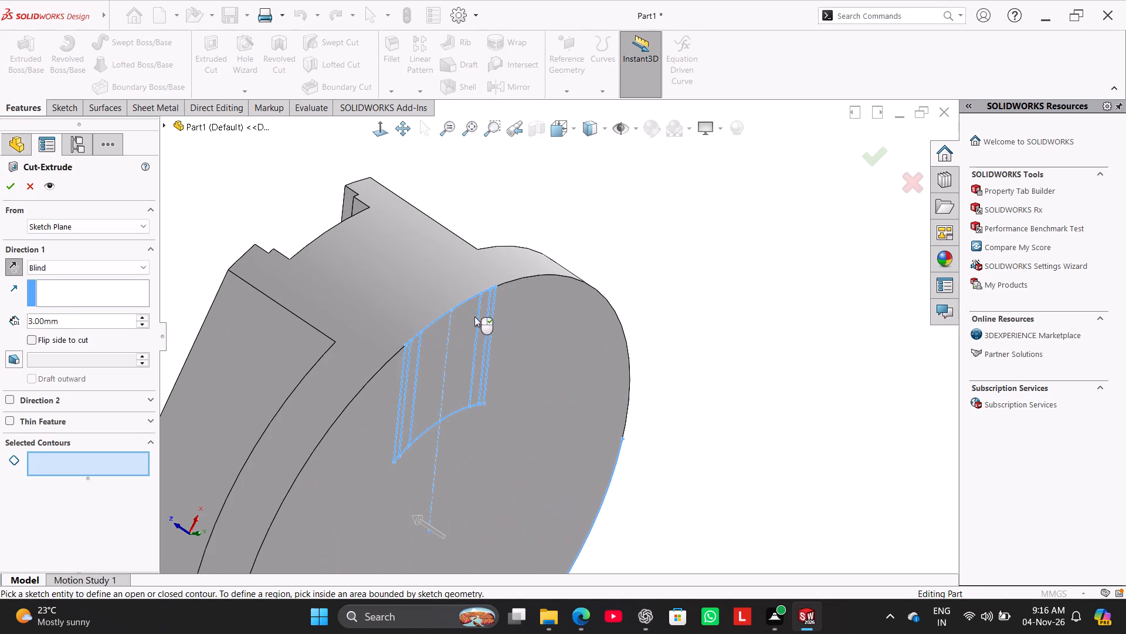
left_click(470, 313)
Start this cut from the boss's end face, reverse it into the part and cut 28-11 (17 mm) deep.
middle_click_drag(332, 196, 378, 303)
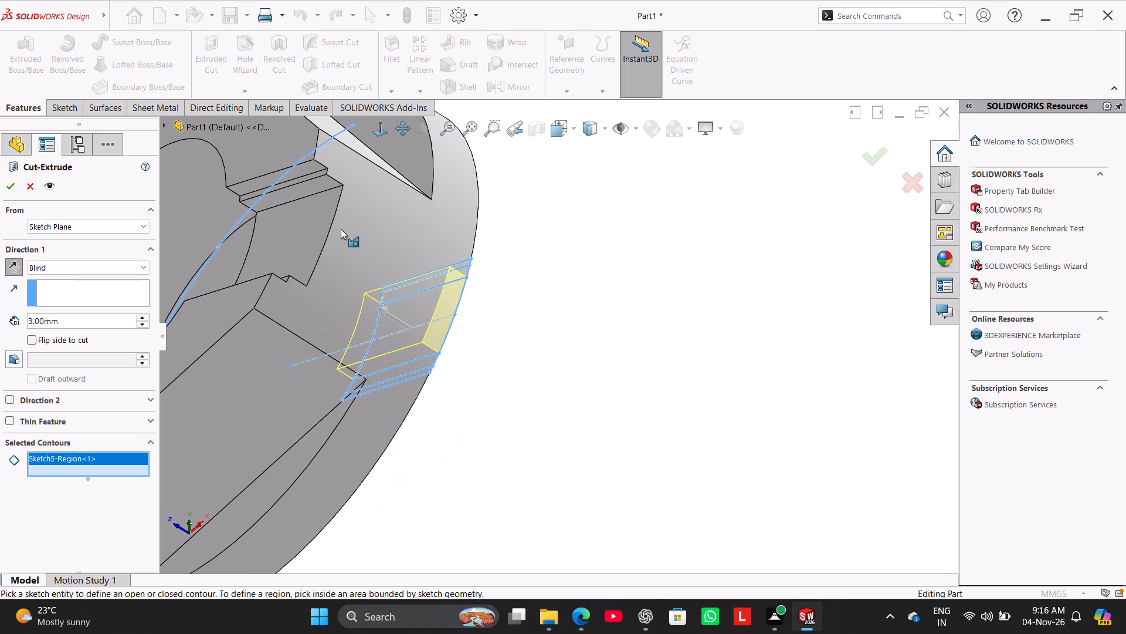
left_click(101, 228)
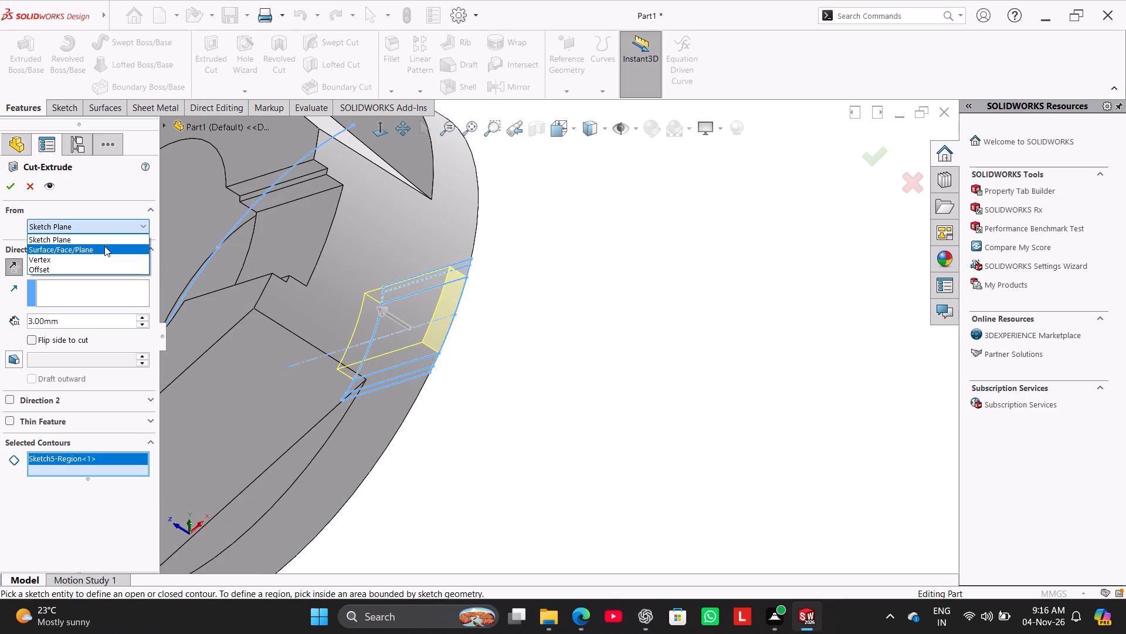
left_click(104, 246)
left_click(307, 253)
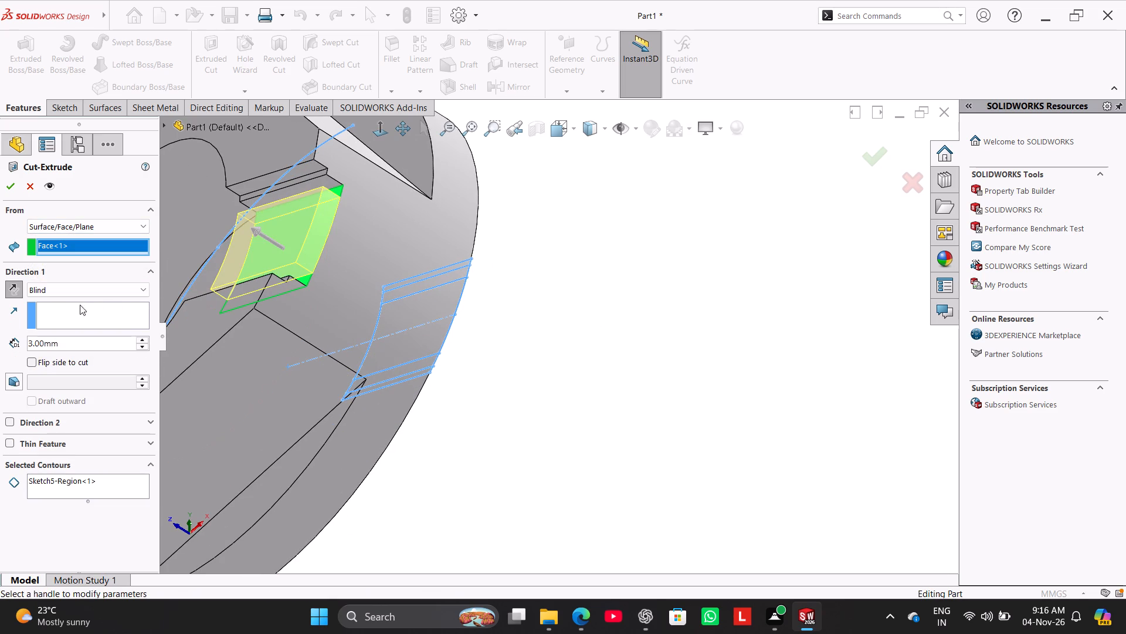
left_click(17, 289)
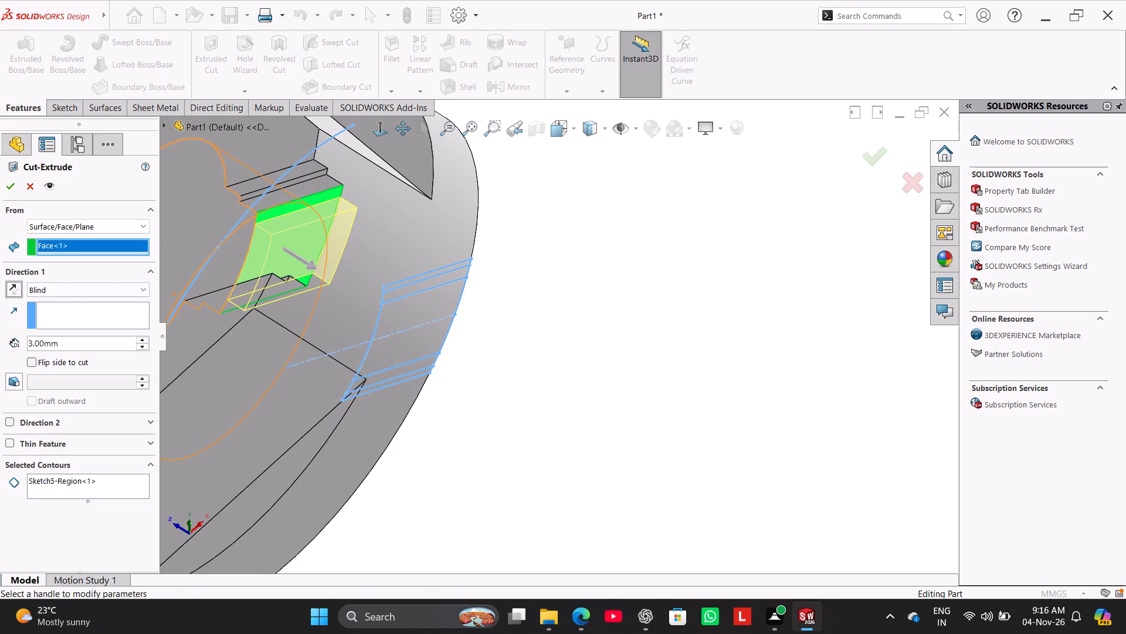
double_click(83, 345)
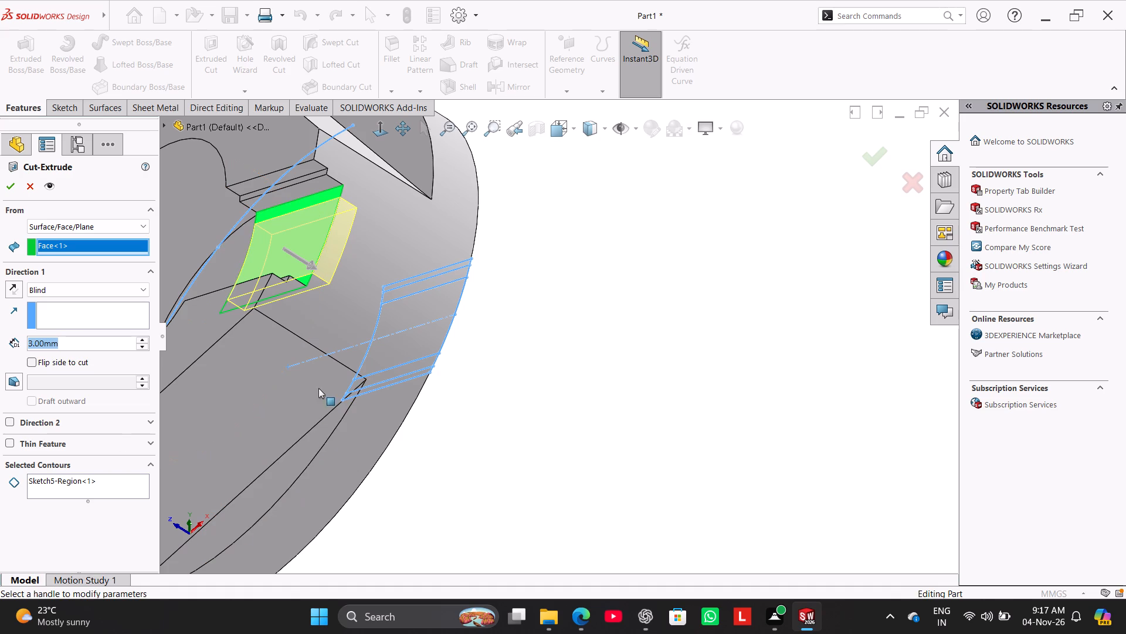
left_click(206, 329)
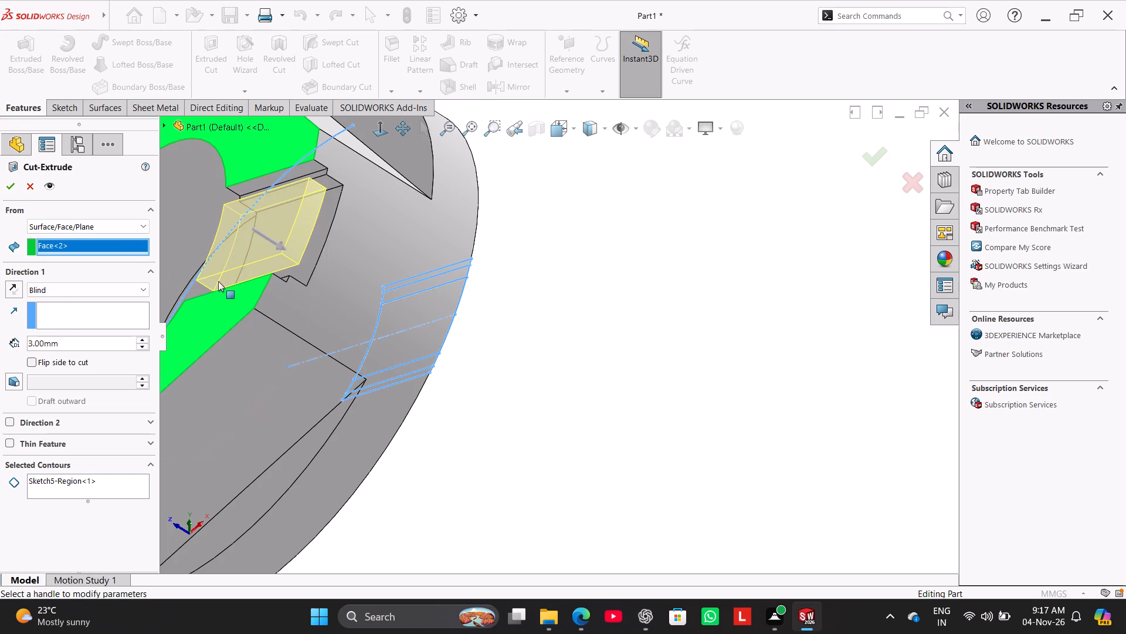
left_click(94, 333)
double_click(96, 345)
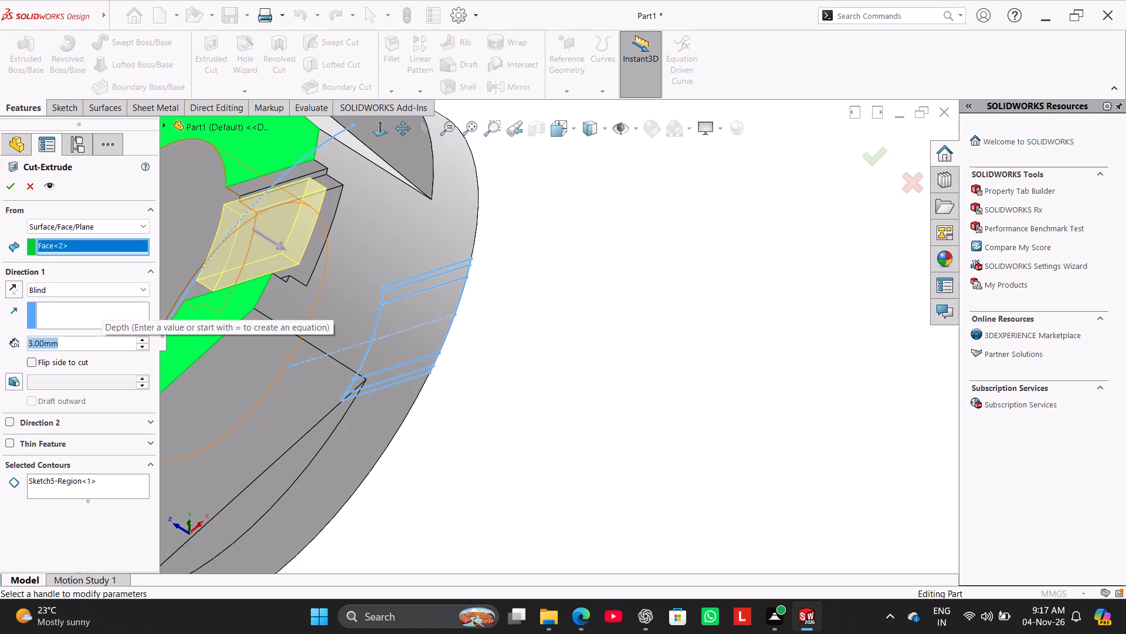
type("28-")
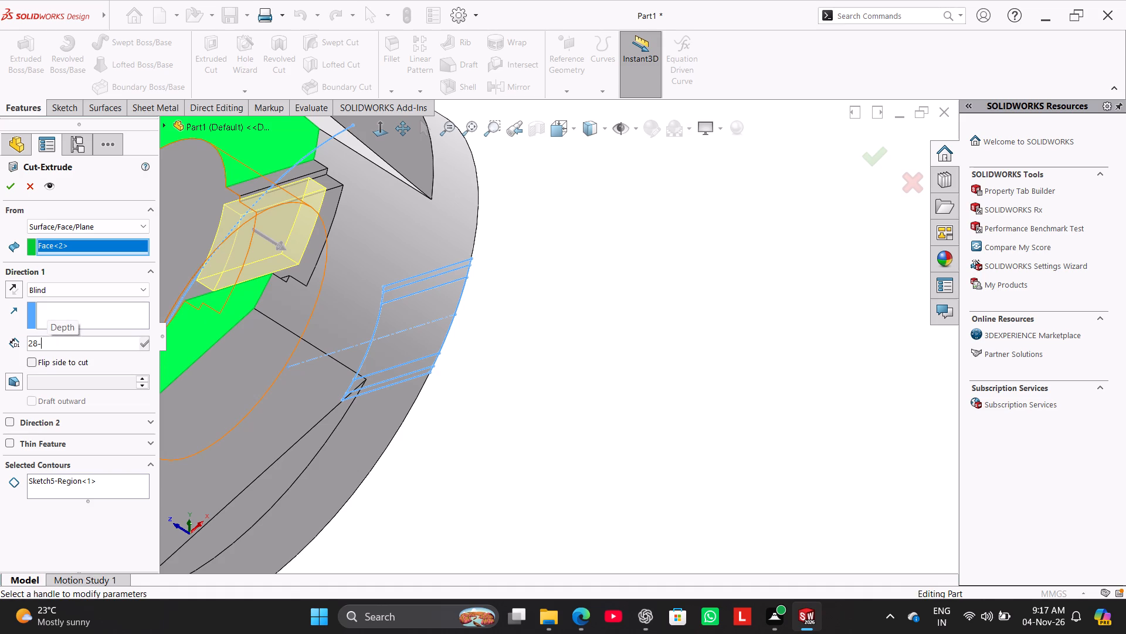
type("11")
key("Return")
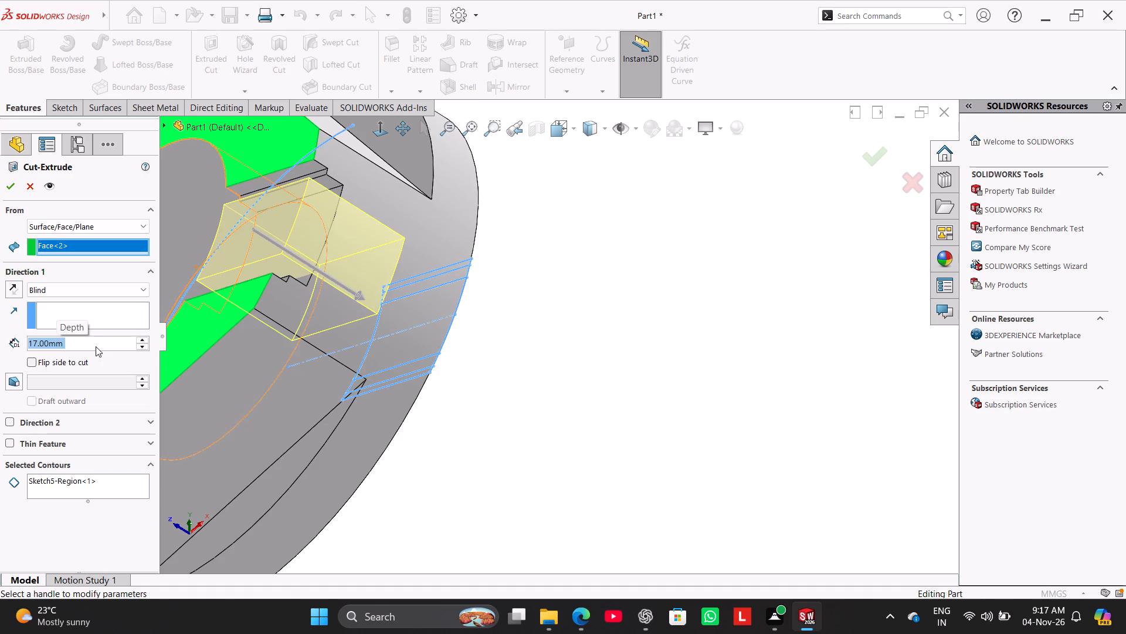
left_click(8, 187)
left_click(521, 245)
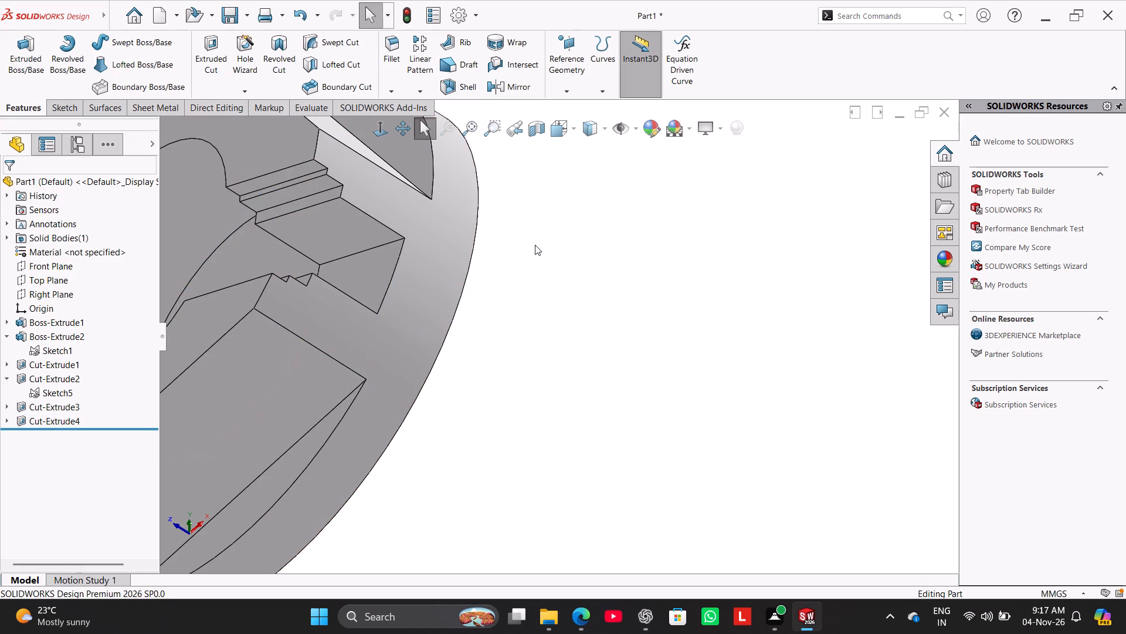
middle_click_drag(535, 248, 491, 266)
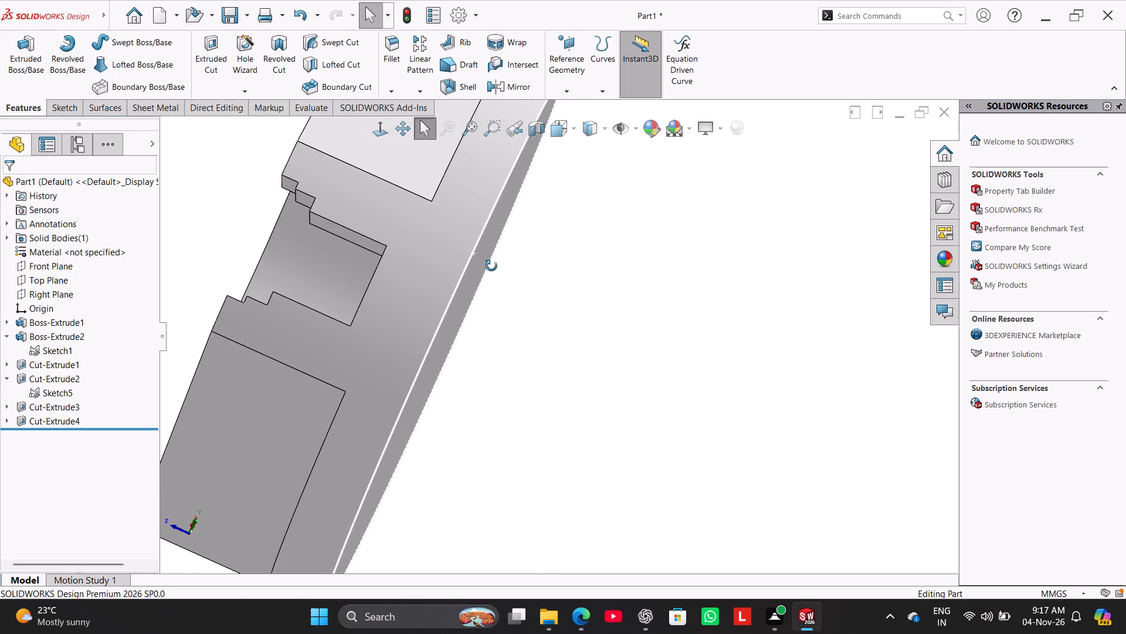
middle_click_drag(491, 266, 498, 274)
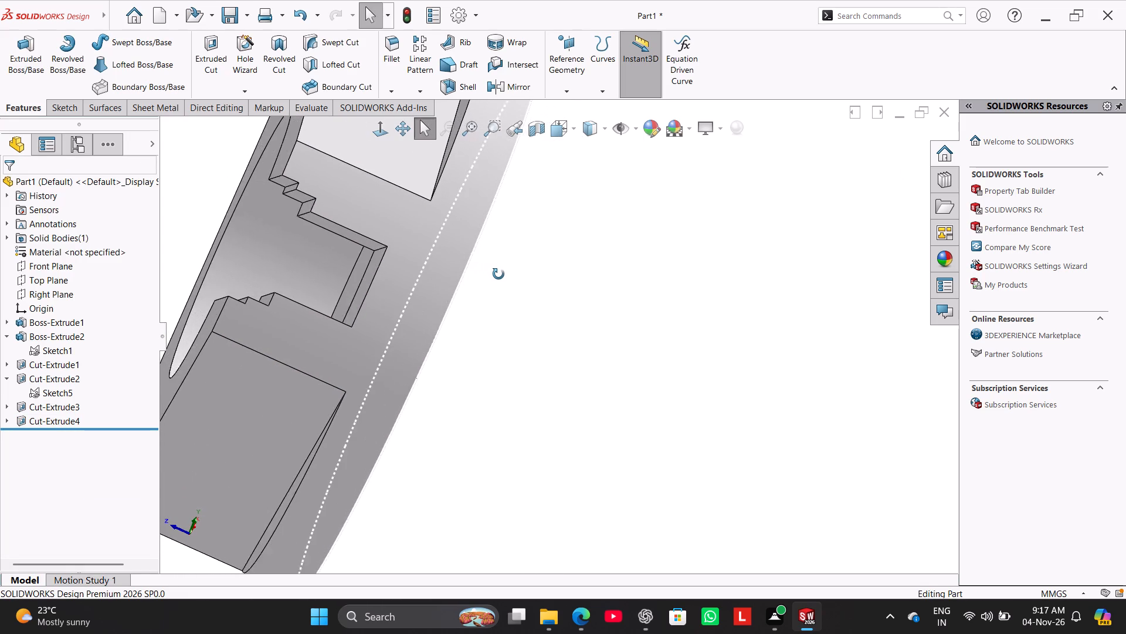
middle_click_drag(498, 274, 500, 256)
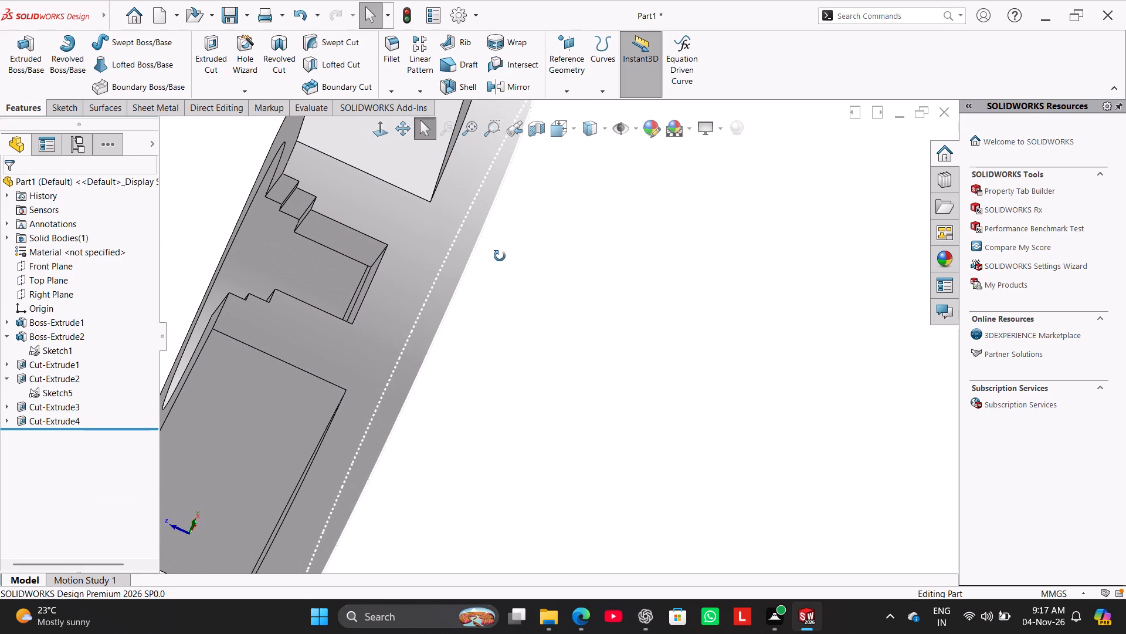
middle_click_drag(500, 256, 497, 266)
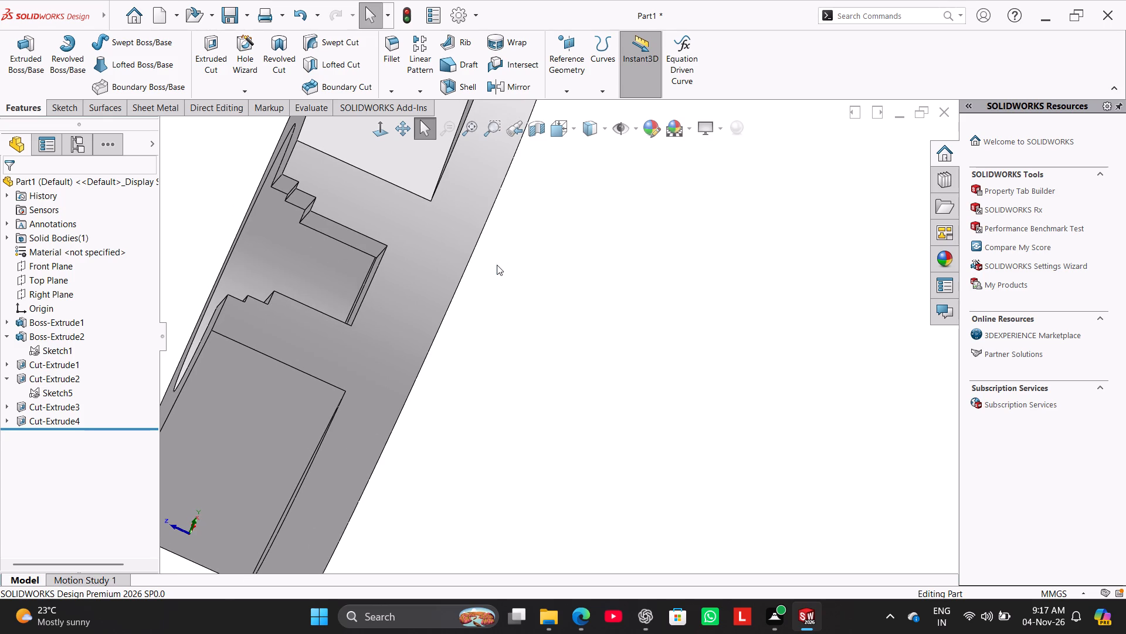
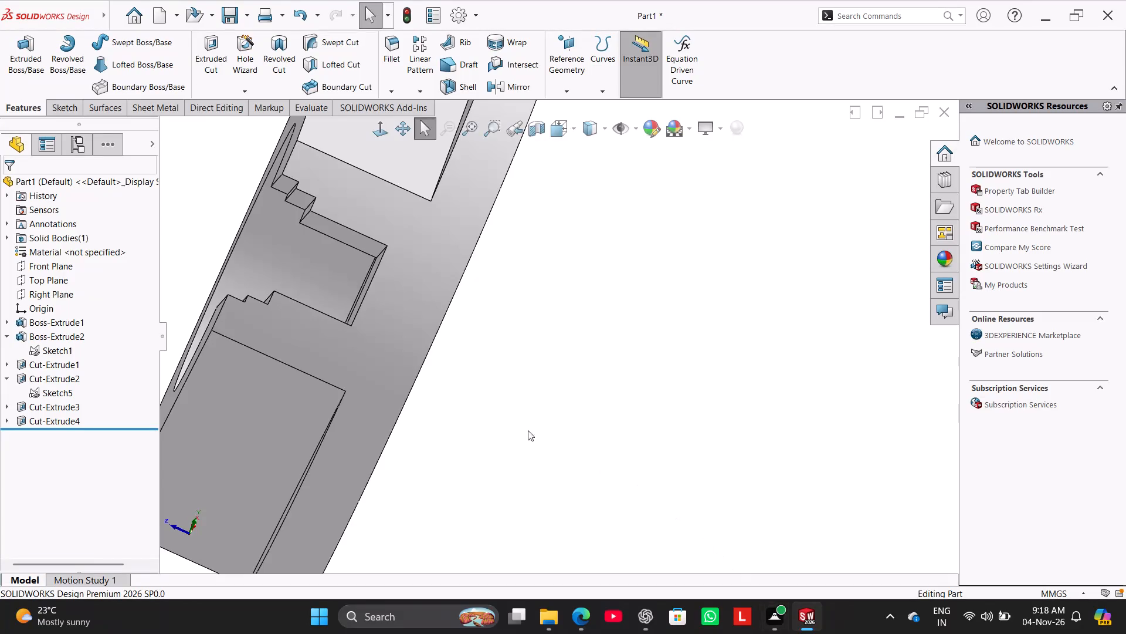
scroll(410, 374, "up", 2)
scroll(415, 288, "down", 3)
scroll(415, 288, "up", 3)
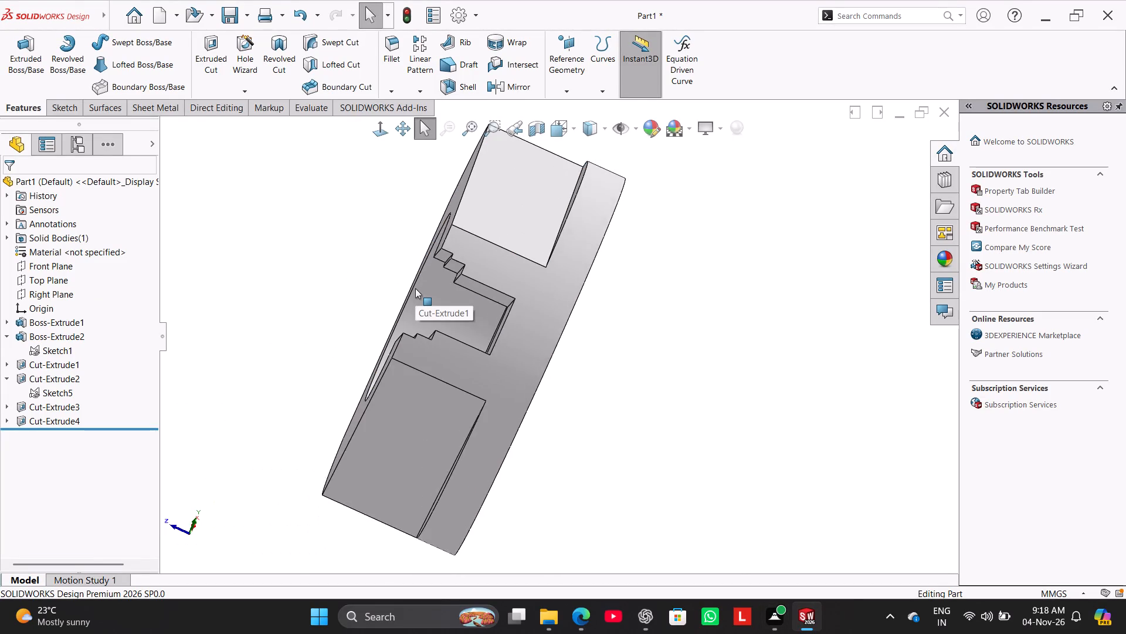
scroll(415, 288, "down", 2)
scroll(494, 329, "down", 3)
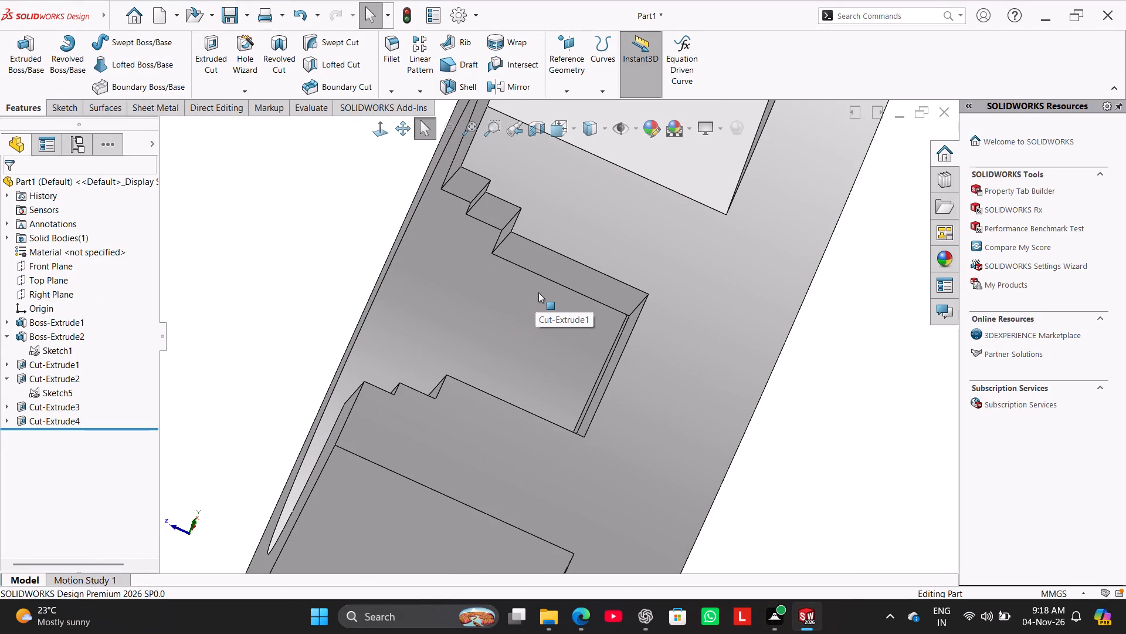
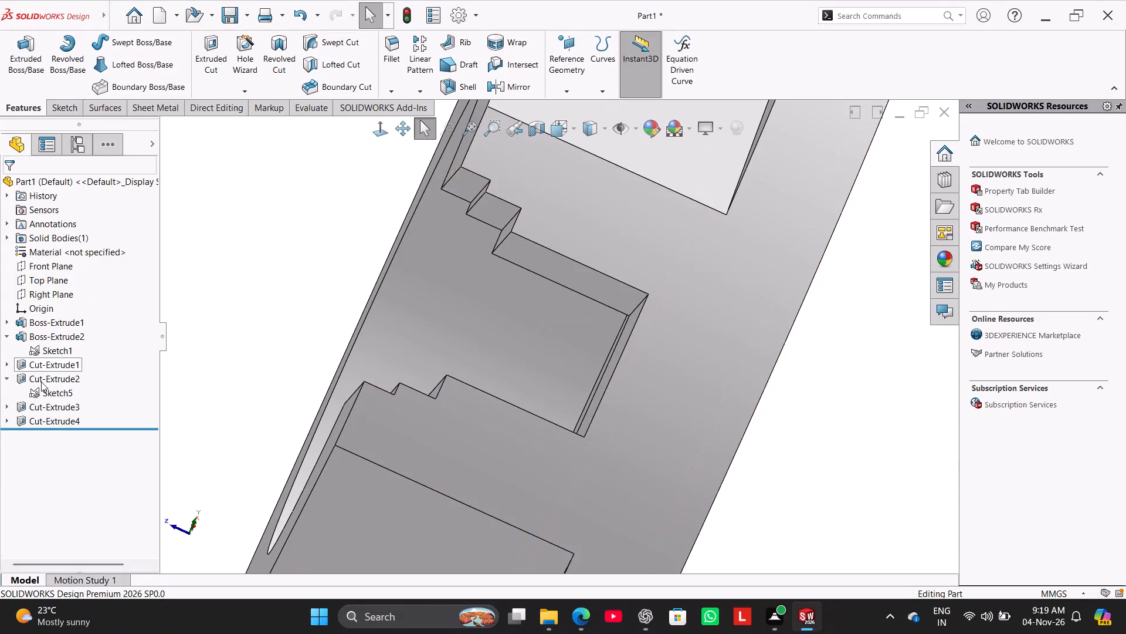
Edit Cut-Extrude4 so the 12 mm slot cut starts from the floor face of the 16 mm step, with a blind depth of 5 mm.
right_click(69, 419)
left_click(85, 342)
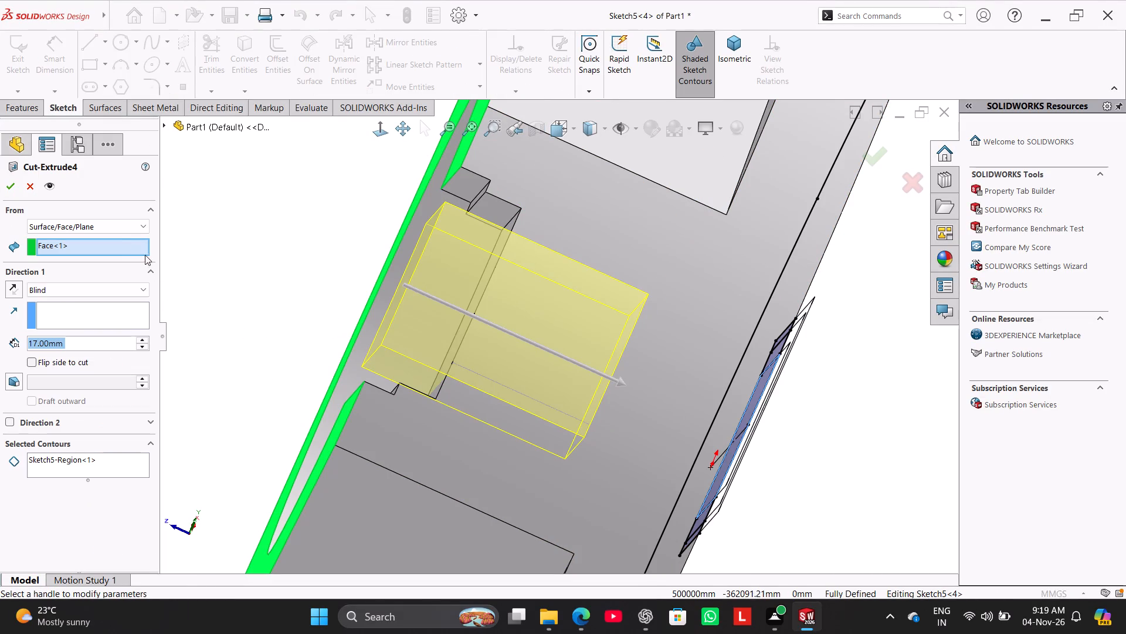
left_click(128, 245)
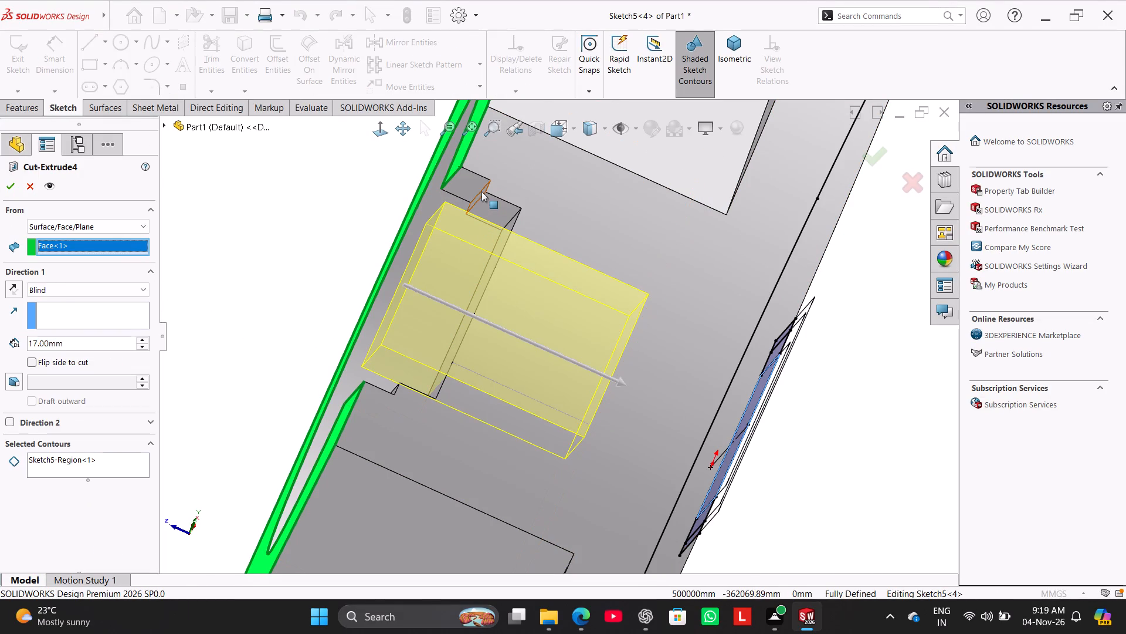
left_click(481, 191)
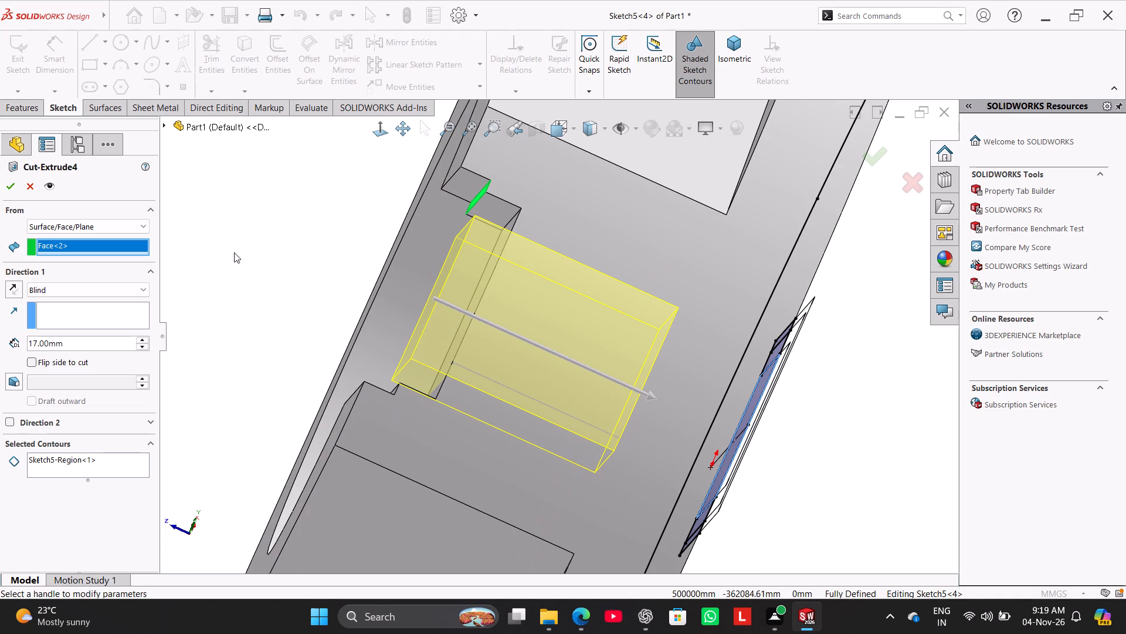
double_click(109, 344)
key("5")
key("Return")
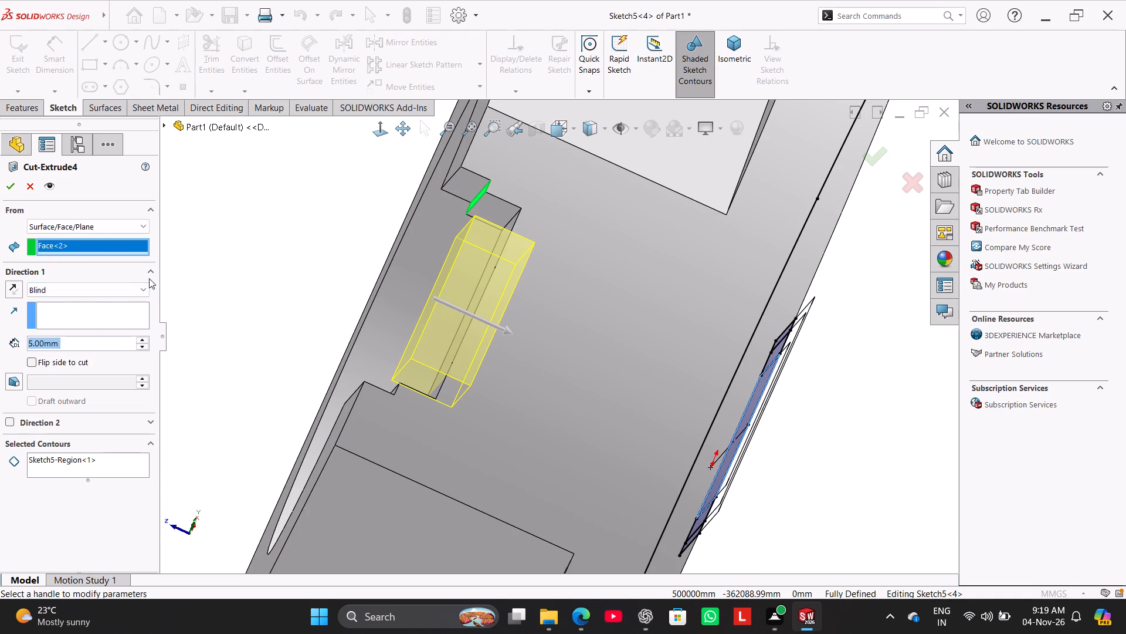
middle_click_drag(279, 254, 289, 270)
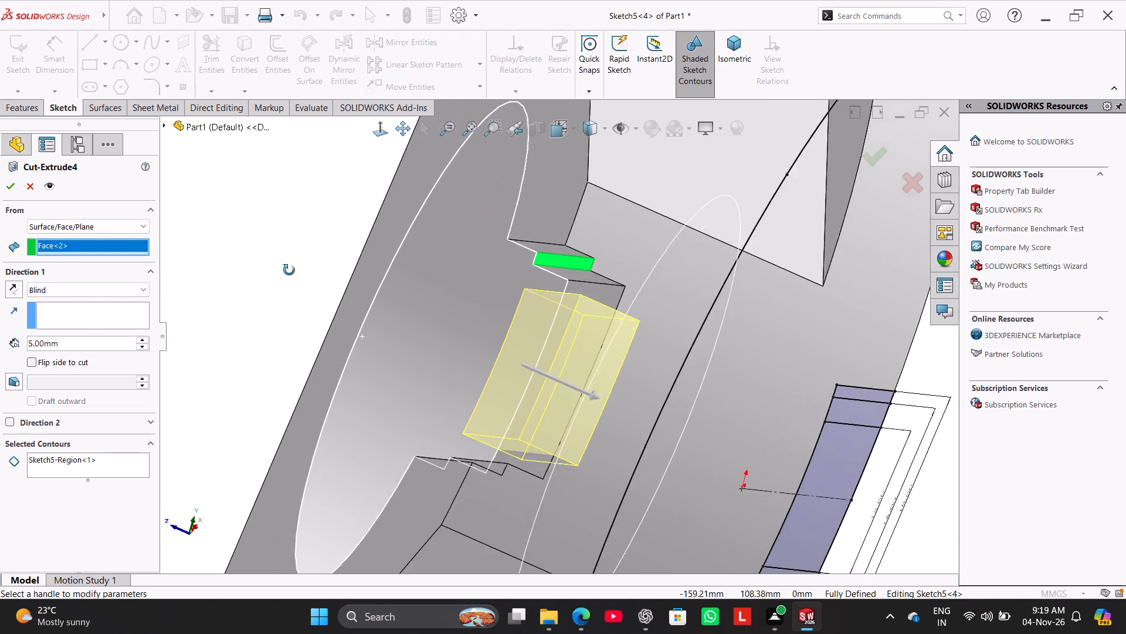
middle_click_drag(289, 270, 289, 273)
left_click(118, 244)
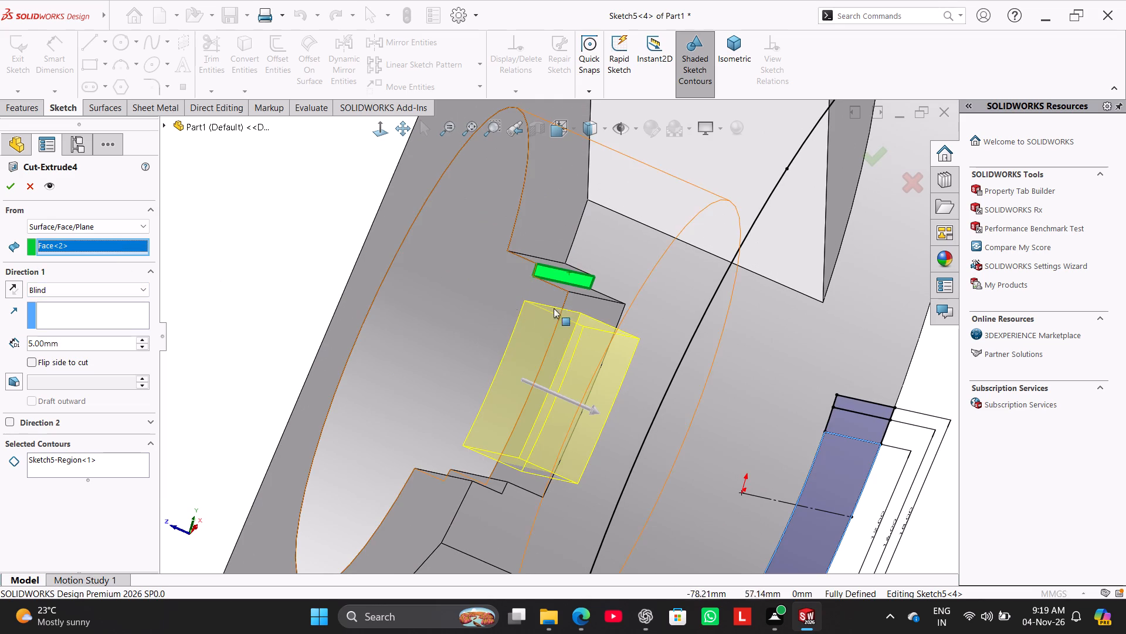
left_click(601, 305)
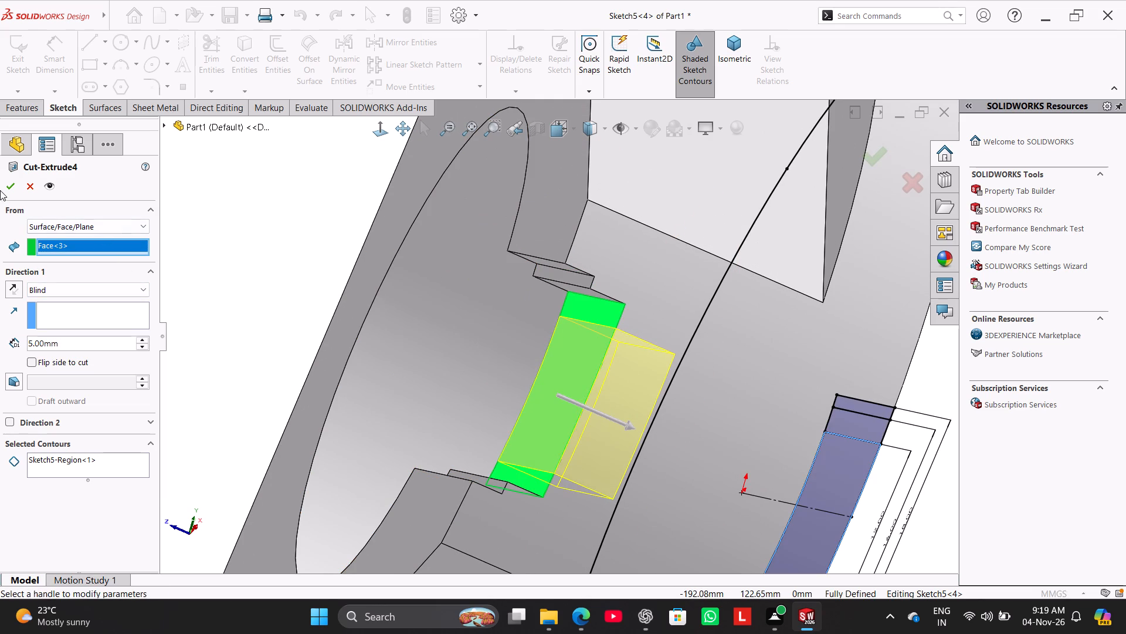
left_click(9, 185)
Examine the stepped slot from the side, square to the Right Plane, opening and leaving an empty sketch there.
left_click(279, 254)
middle_click_drag(297, 281, 283, 243)
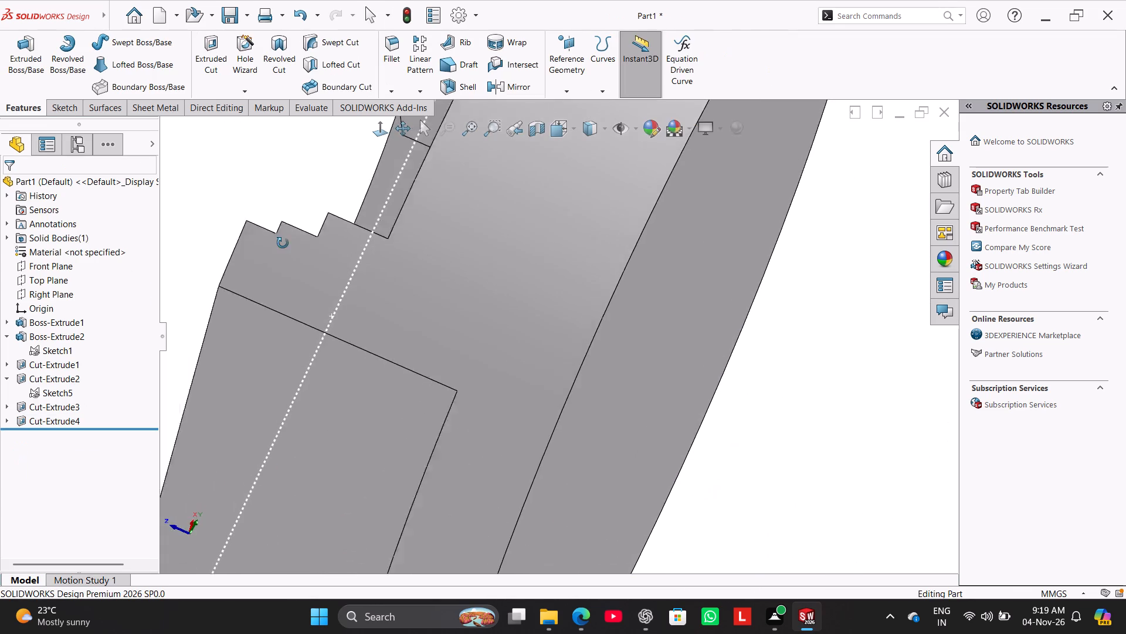
middle_click_drag(283, 243, 294, 272)
right_click_drag(275, 322, 492, 180)
left_click(333, 265)
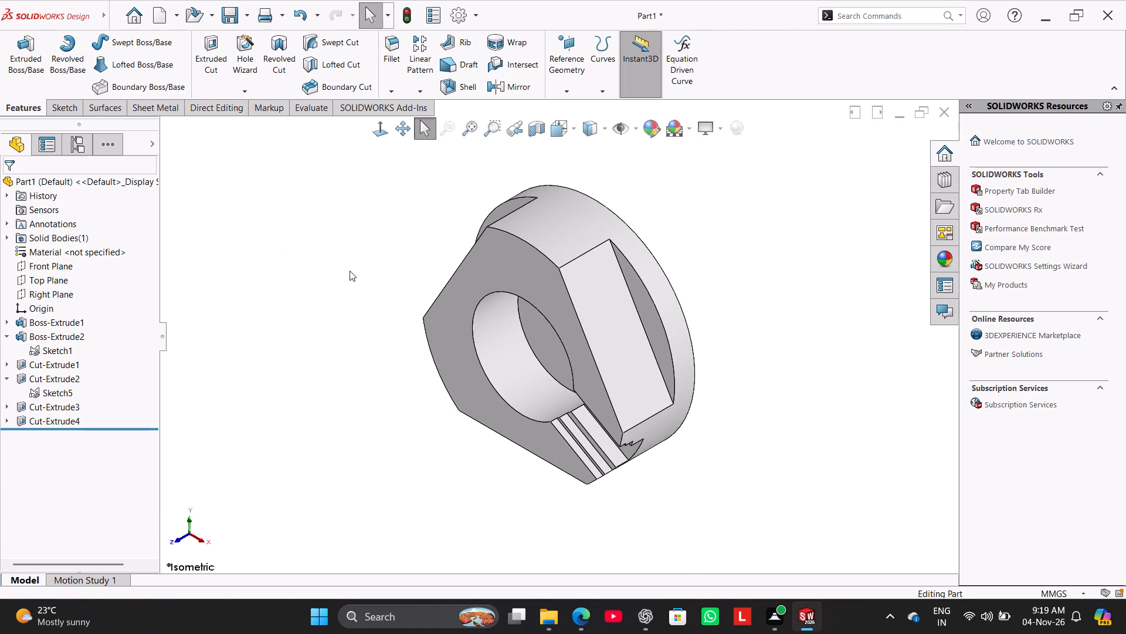
middle_click_drag(361, 276, 345, 147)
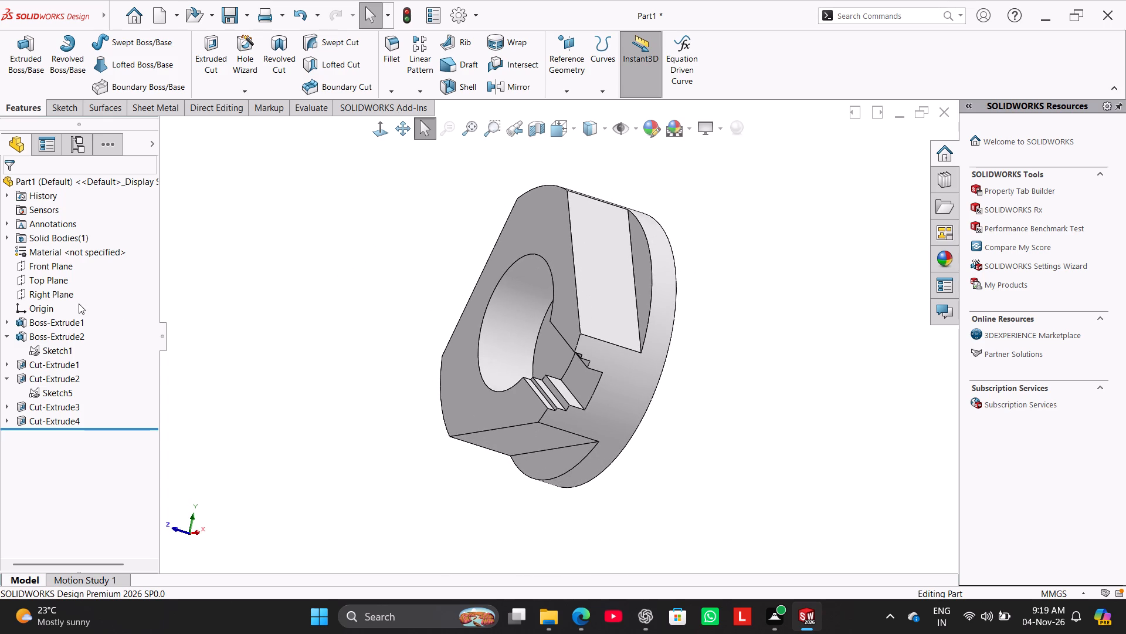
left_click(57, 296)
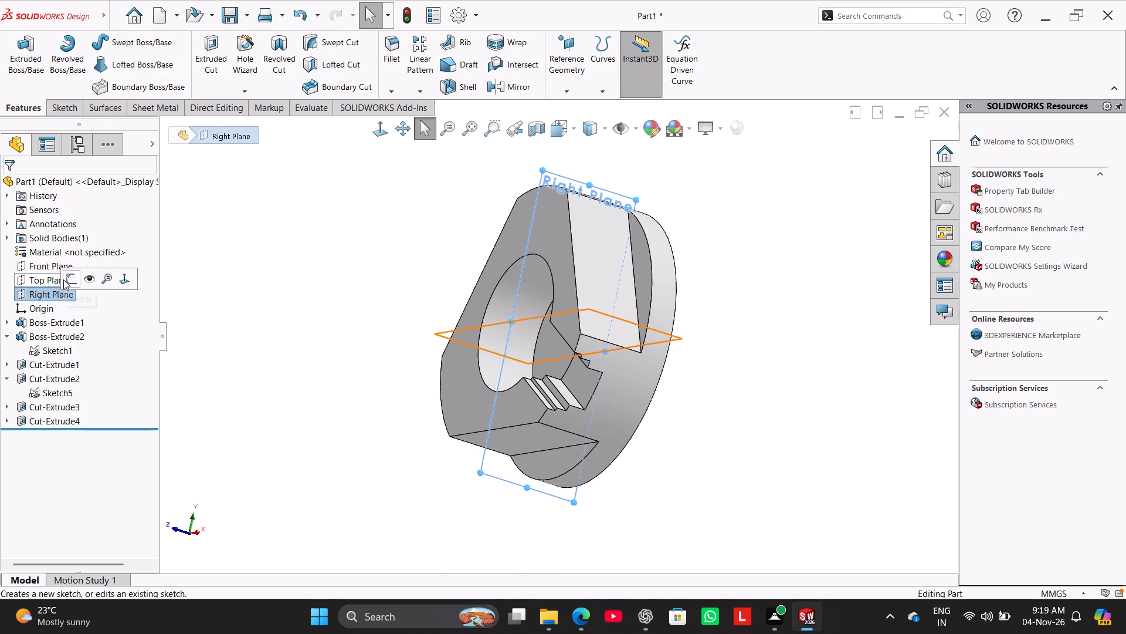
left_click(66, 279)
left_click(276, 315)
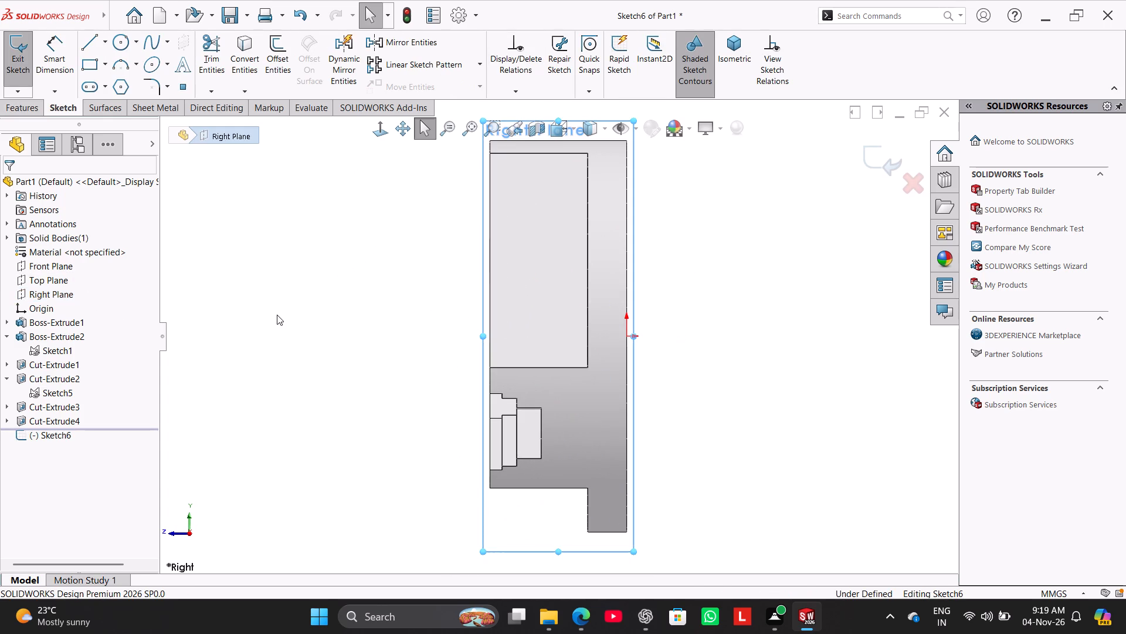
scroll(524, 417, "down", 4)
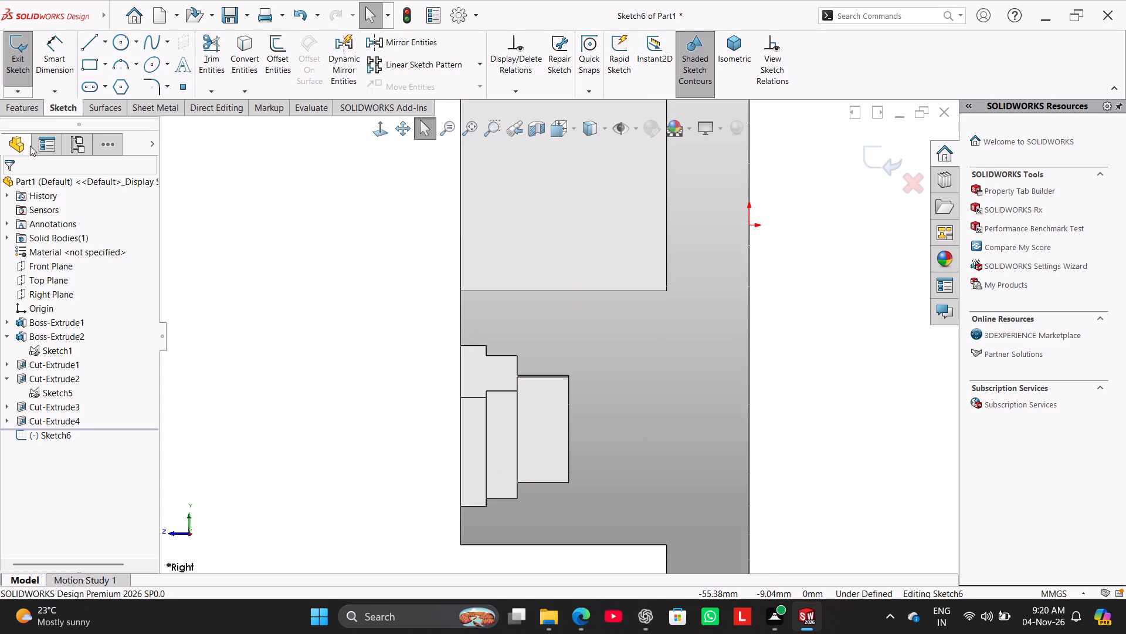
left_click(25, 69)
Set the blind depth of Cut-Extrude4 to 4 mm.
right_click(59, 416)
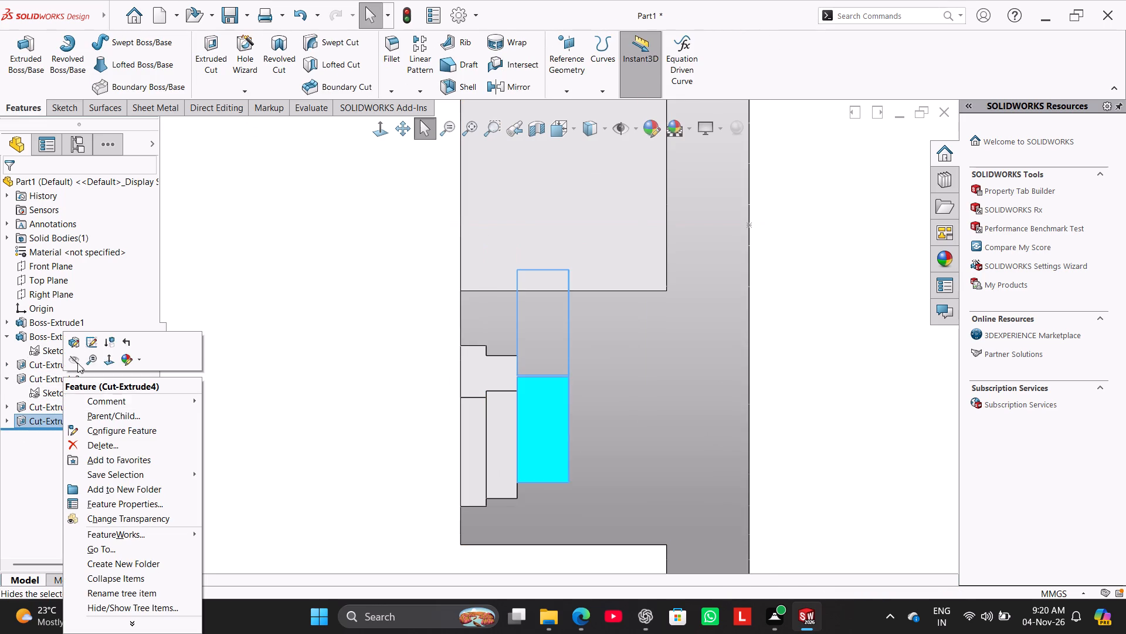
left_click(74, 340)
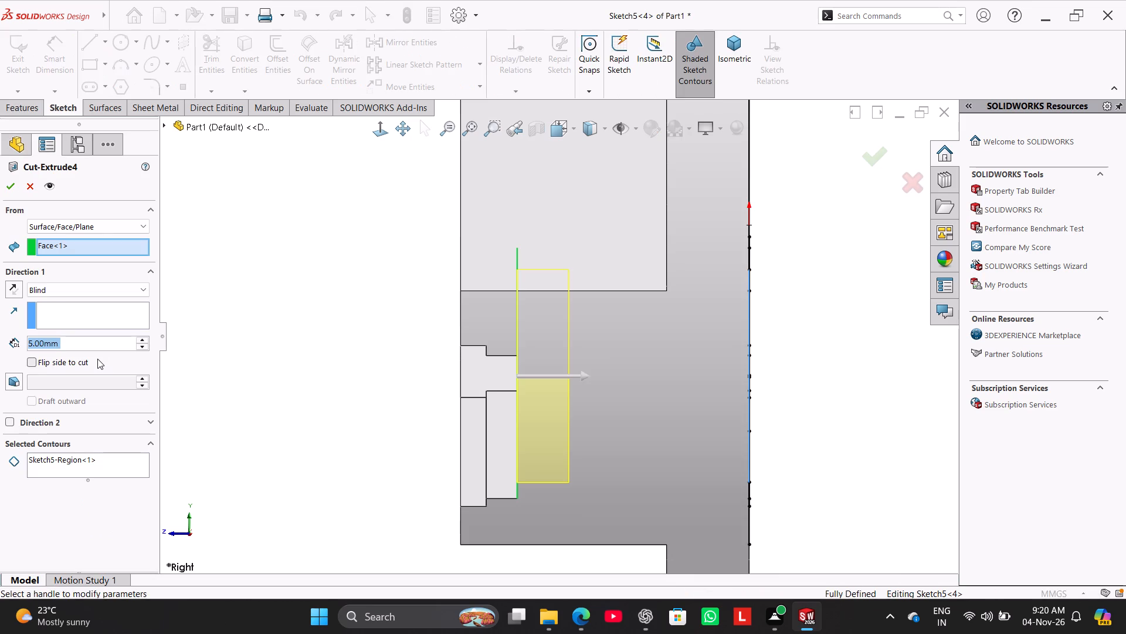
key("4")
key("Return")
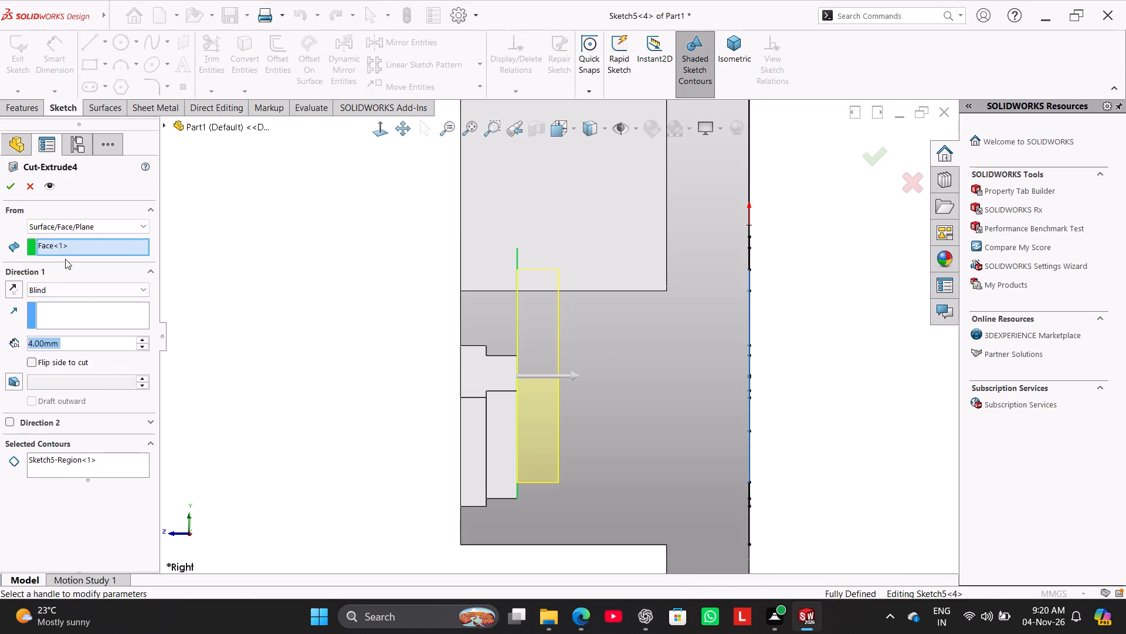
left_click(4, 181)
left_click(272, 345)
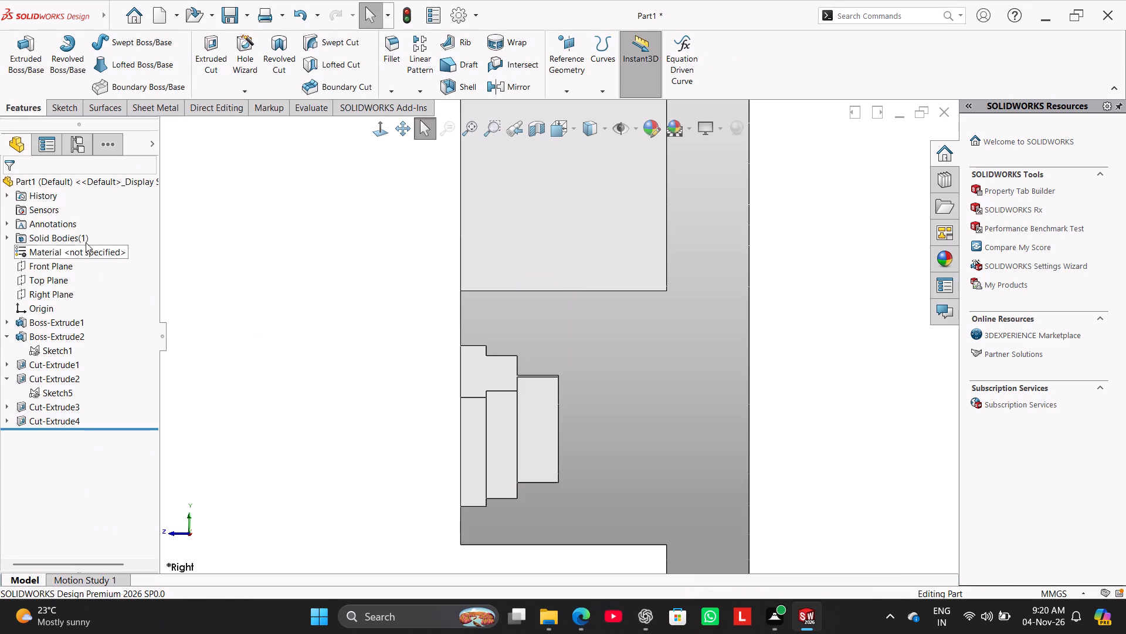
Examine the slot's steps in 3D and square to the Right Plane, opening and leaving an empty sketch there.
right_click_drag(256, 341, 531, 193)
middle_click_drag(426, 348, 411, 286)
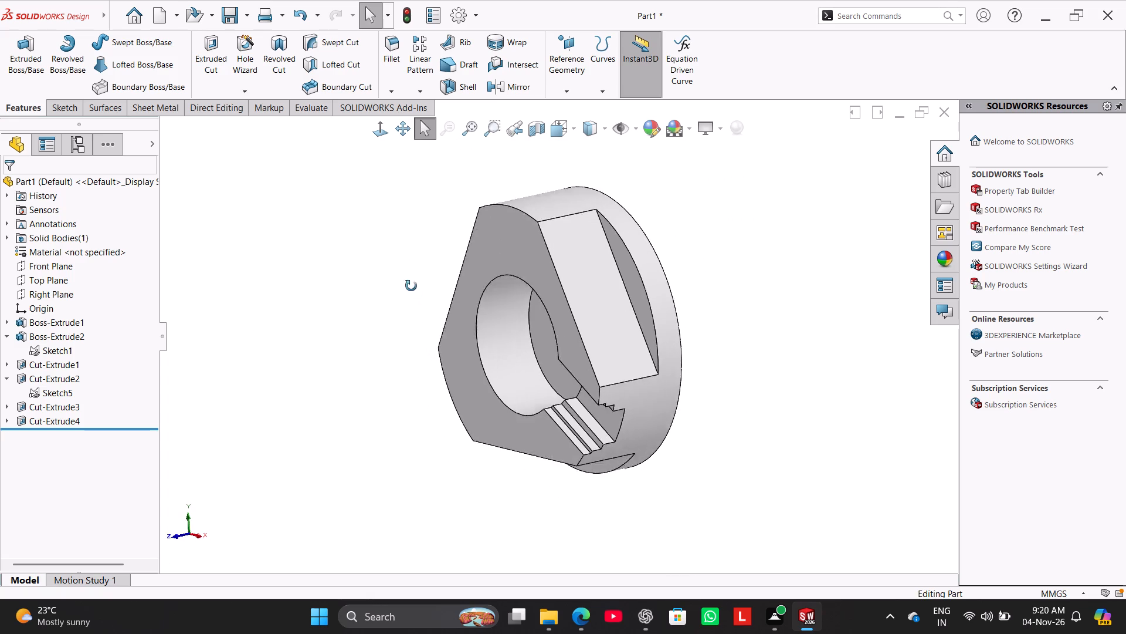
middle_click_drag(411, 286, 383, 214)
scroll(637, 369, "down", 2)
scroll(569, 376, "down", 2)
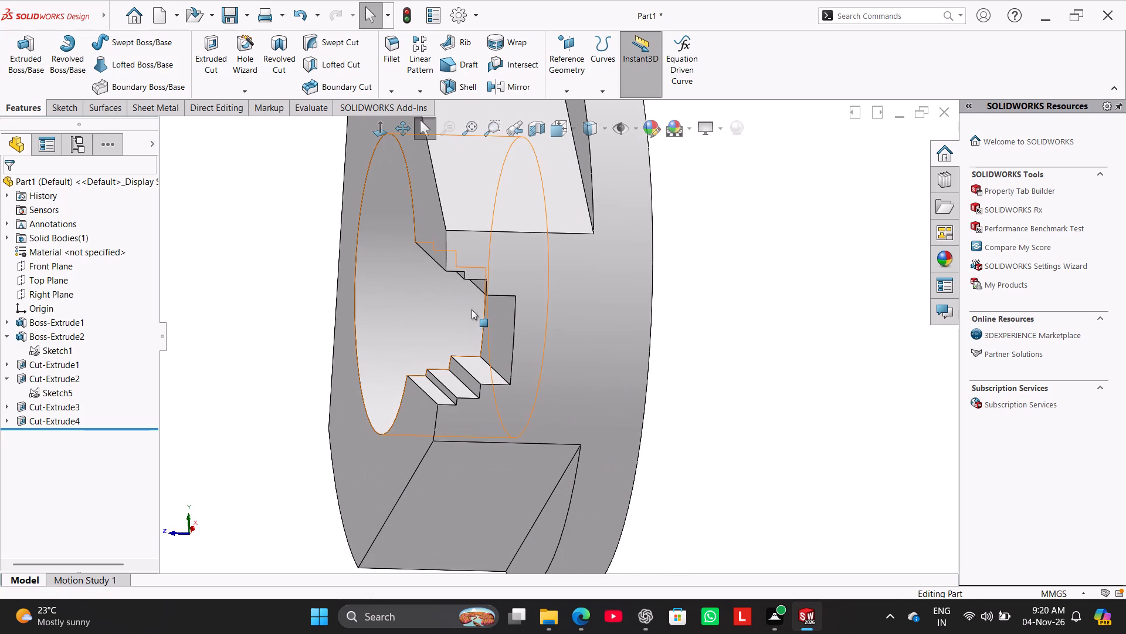
left_click(70, 294)
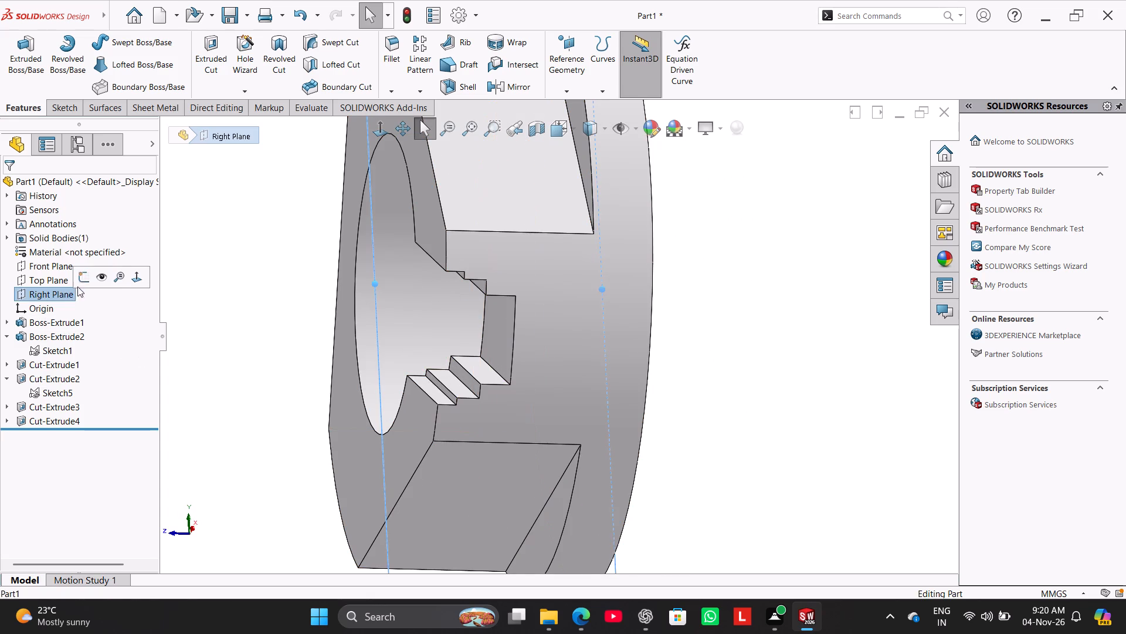
left_click(83, 280)
left_click(272, 371)
scroll(547, 419, "down", 3)
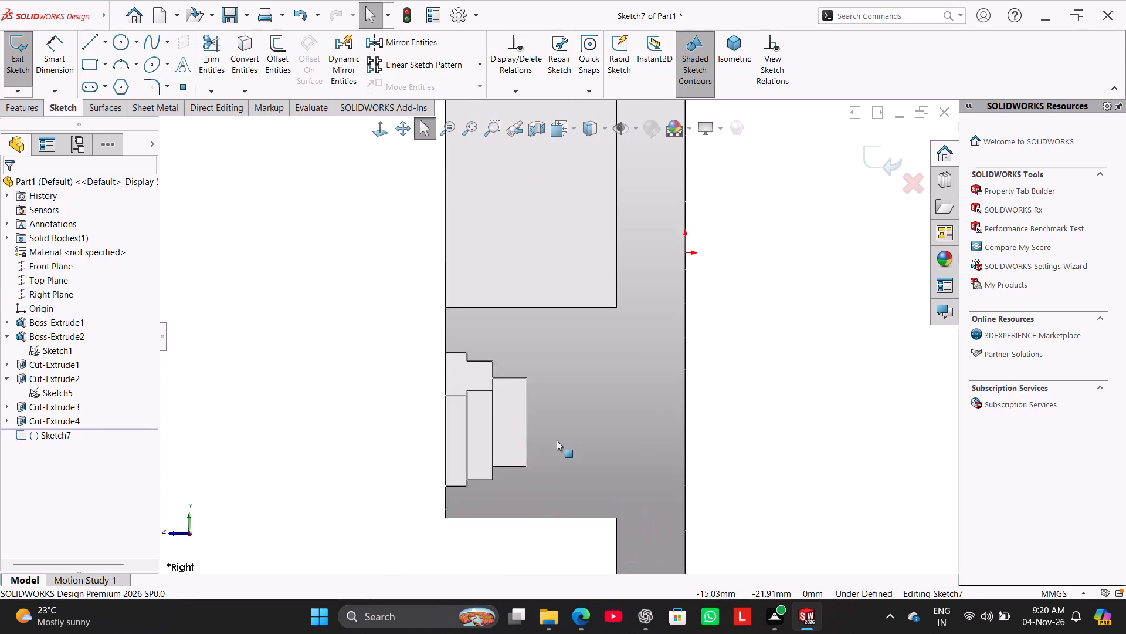
scroll(557, 440, "down", 4)
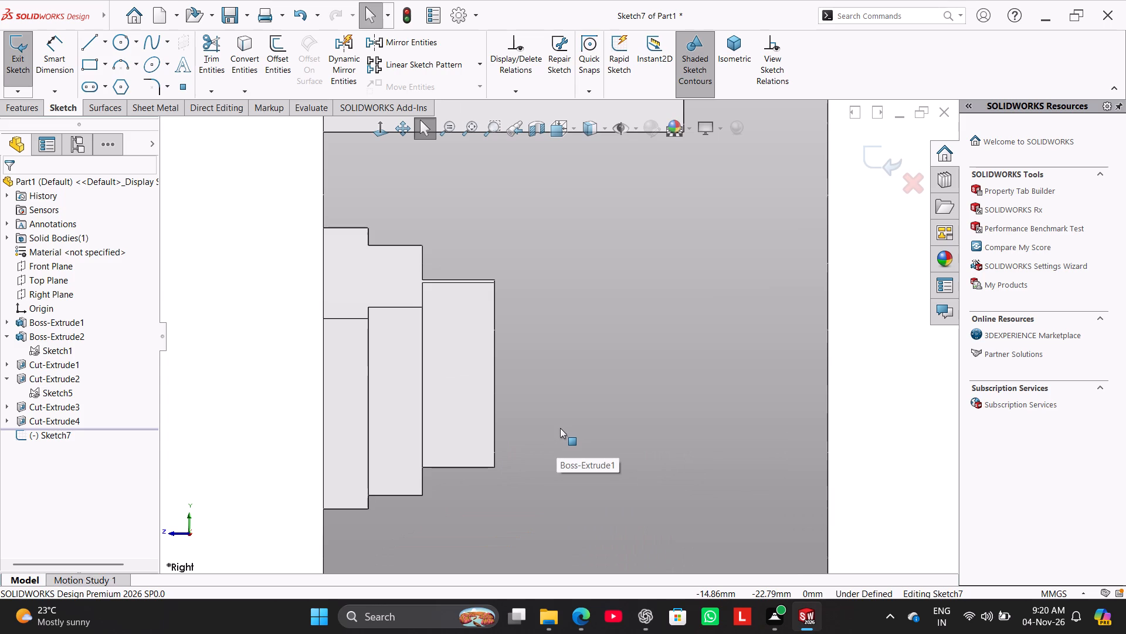
right_click_drag(295, 431, 398, 308)
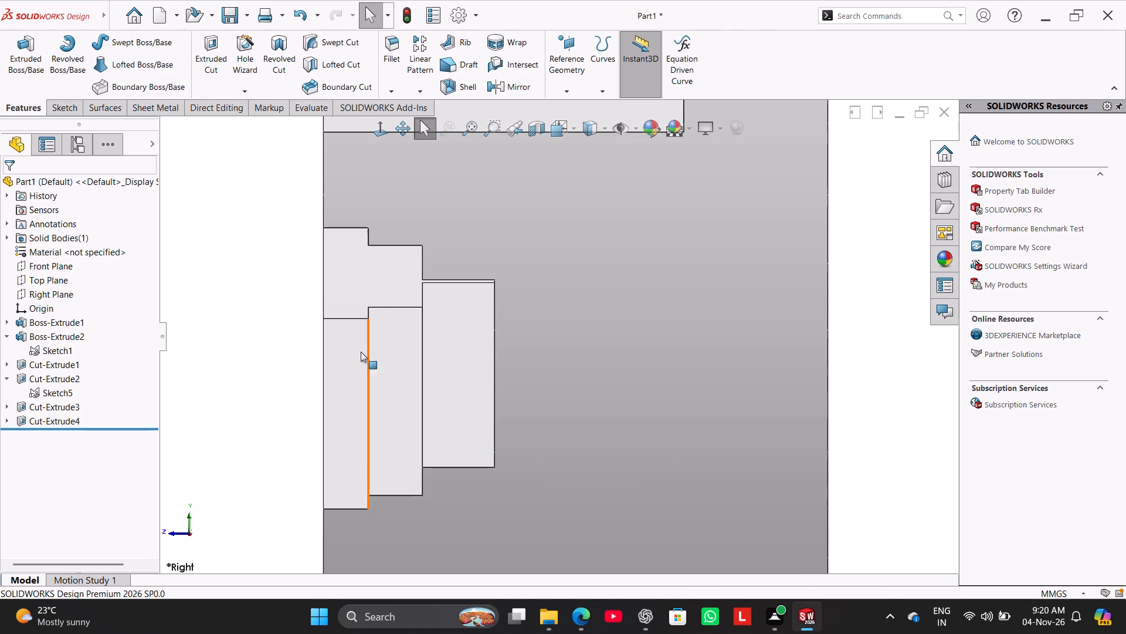
right_click_drag(326, 387, 381, 329)
left_click(335, 381)
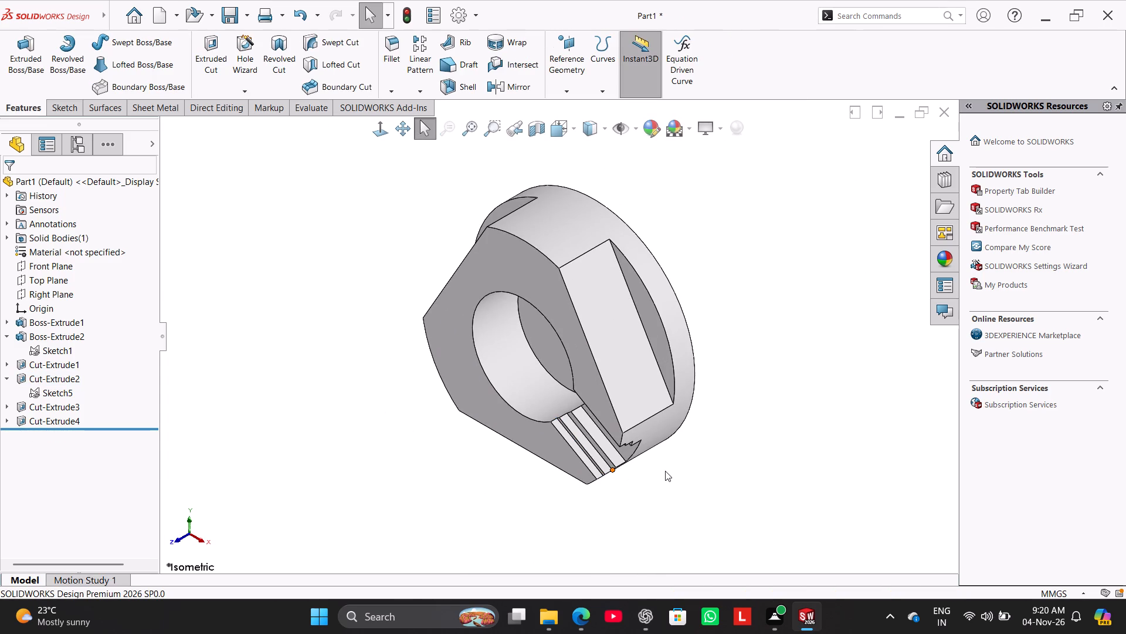
middle_click_drag(666, 466, 653, 353)
scroll(652, 395, "down", 3)
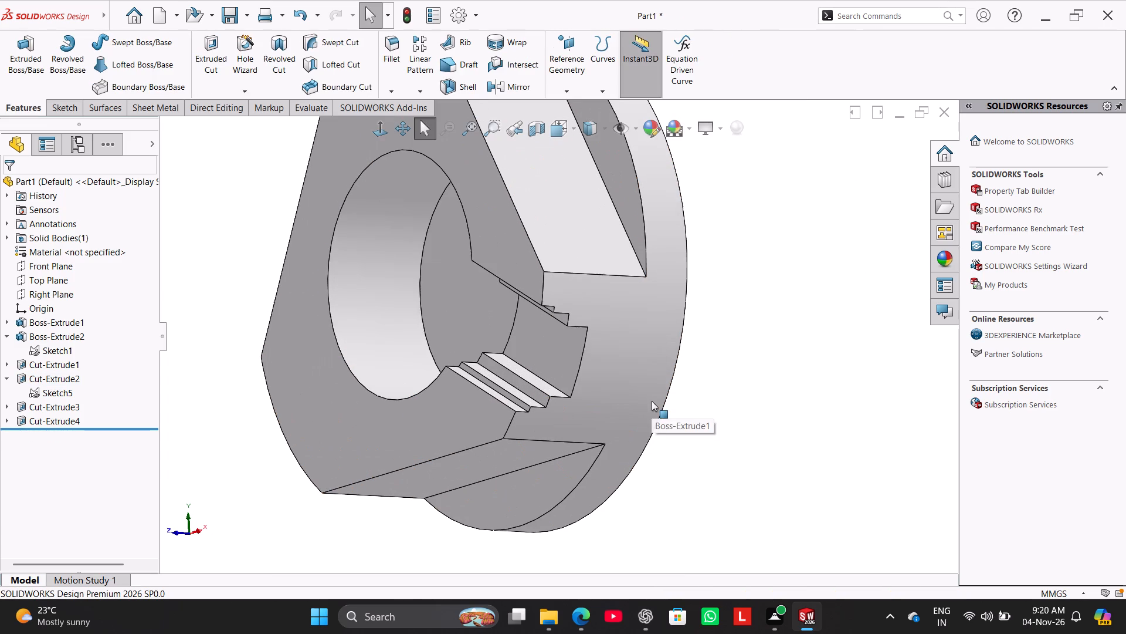
scroll(587, 398, "down", 1)
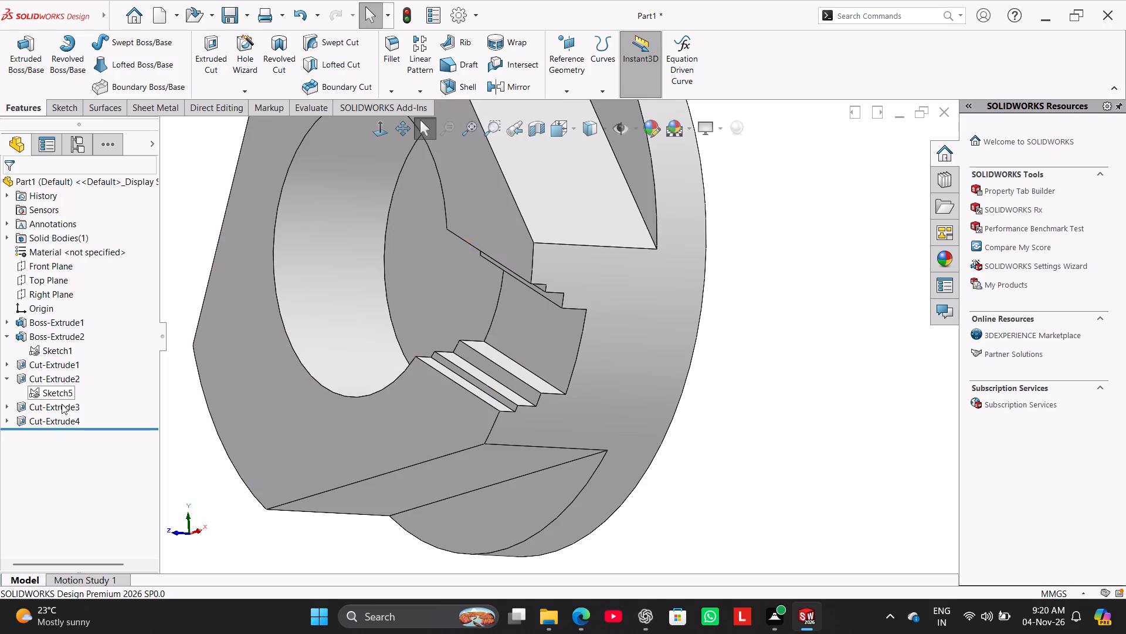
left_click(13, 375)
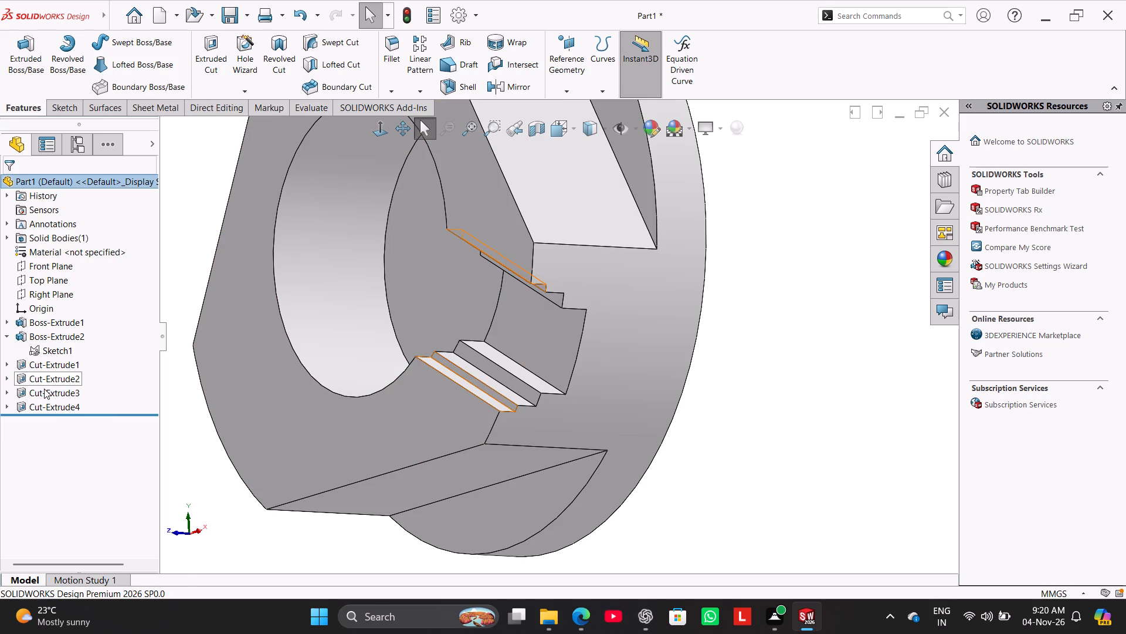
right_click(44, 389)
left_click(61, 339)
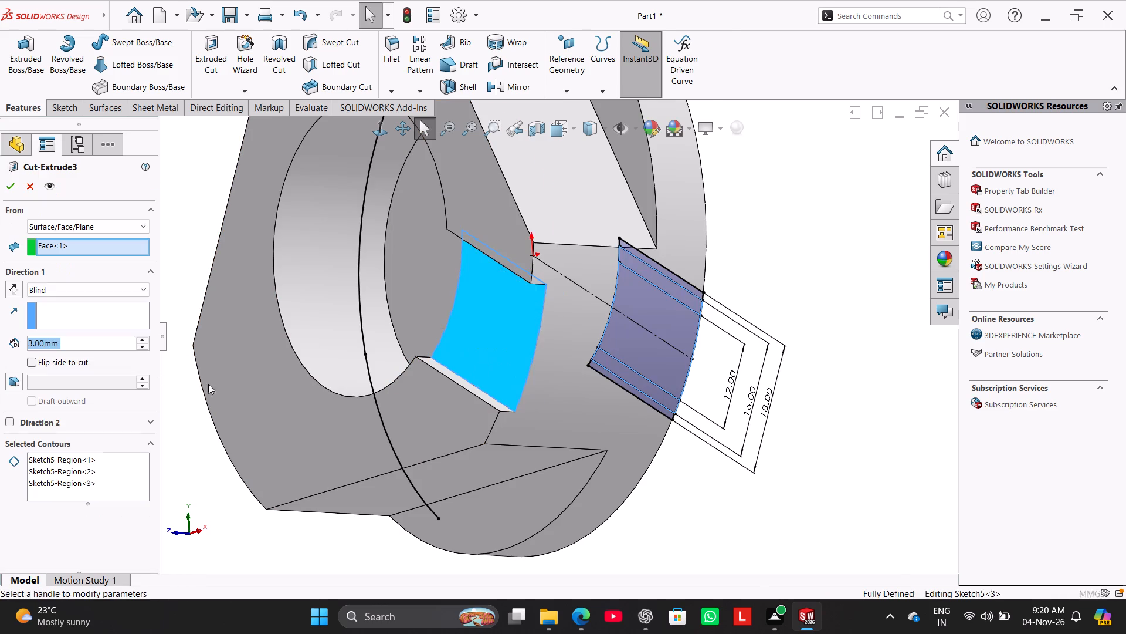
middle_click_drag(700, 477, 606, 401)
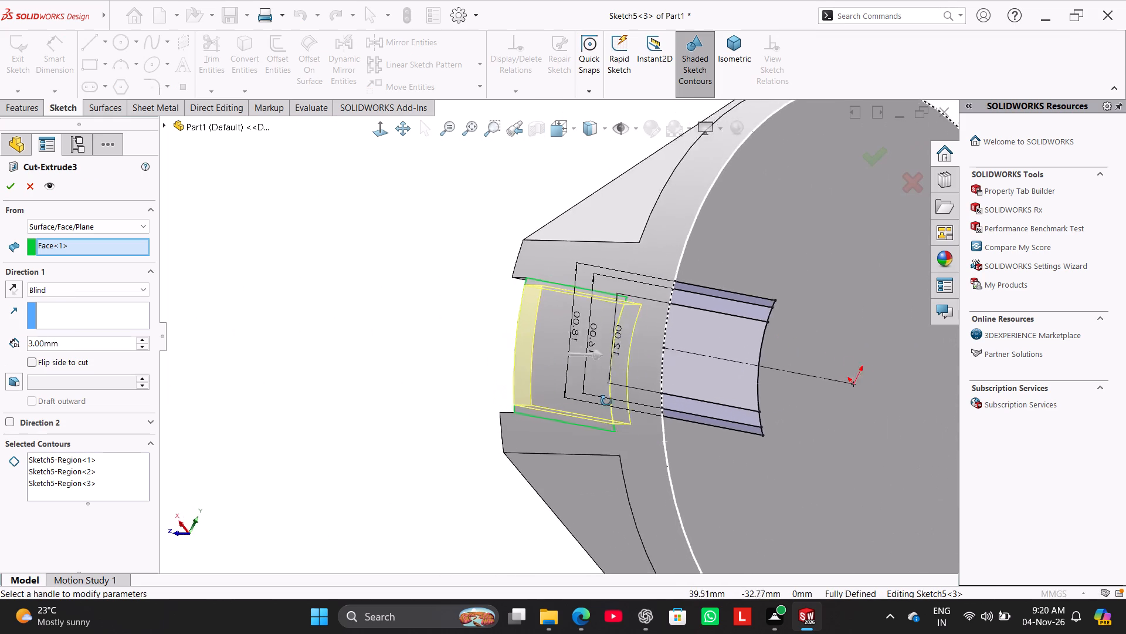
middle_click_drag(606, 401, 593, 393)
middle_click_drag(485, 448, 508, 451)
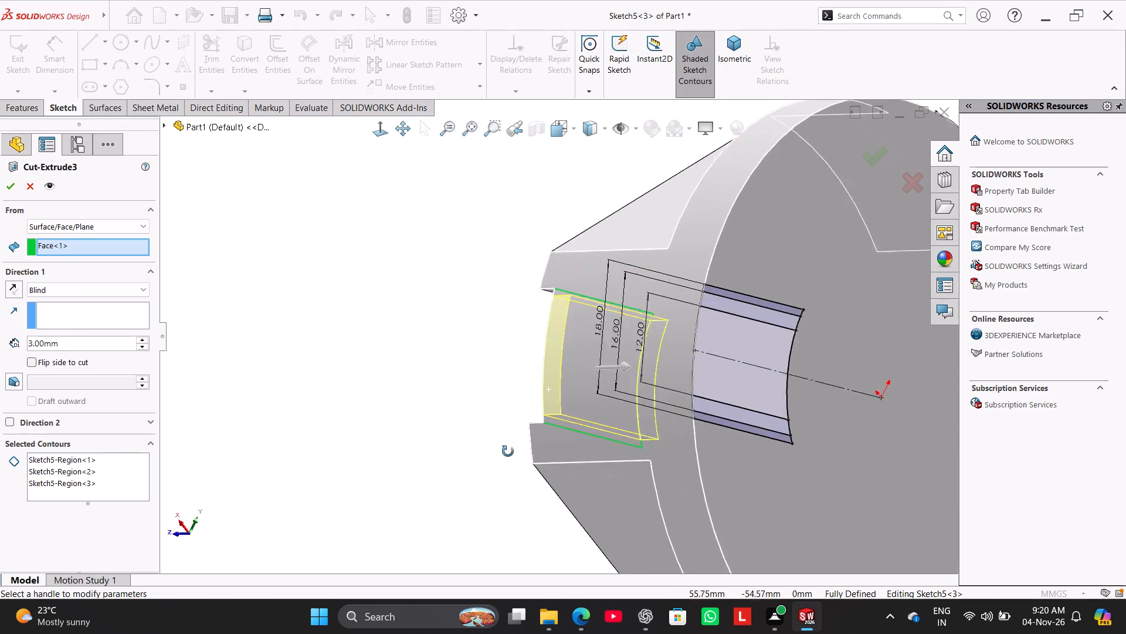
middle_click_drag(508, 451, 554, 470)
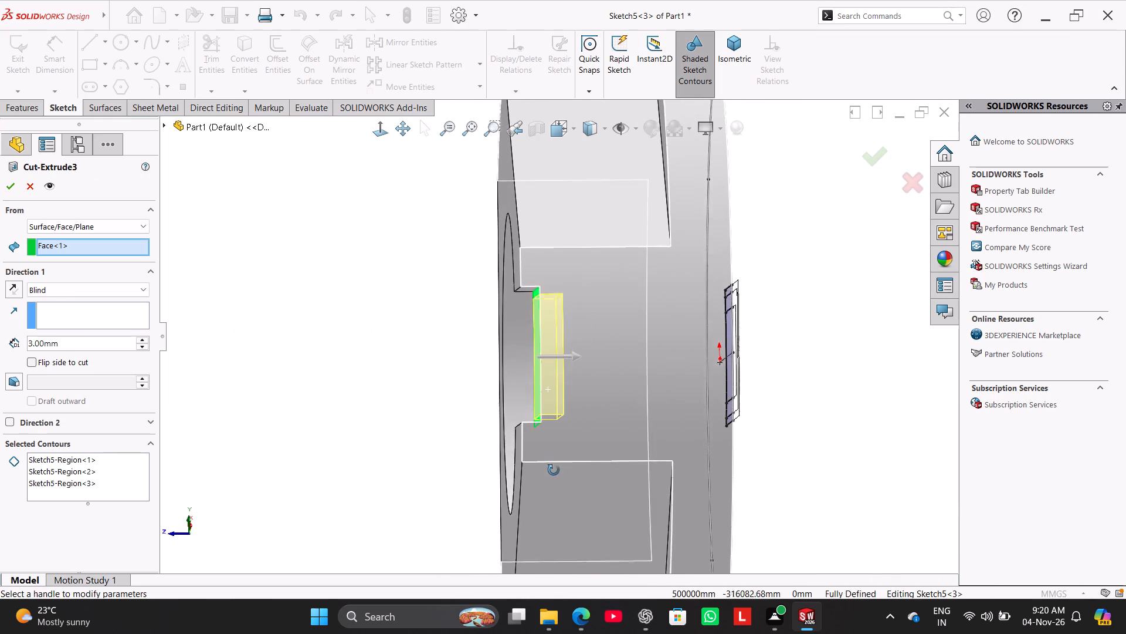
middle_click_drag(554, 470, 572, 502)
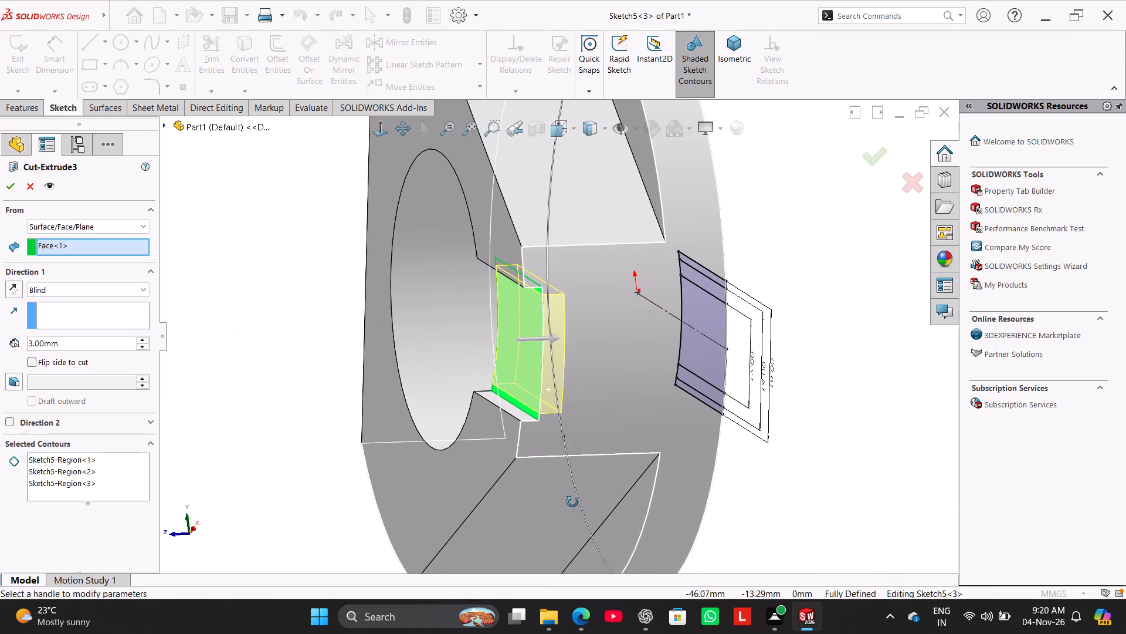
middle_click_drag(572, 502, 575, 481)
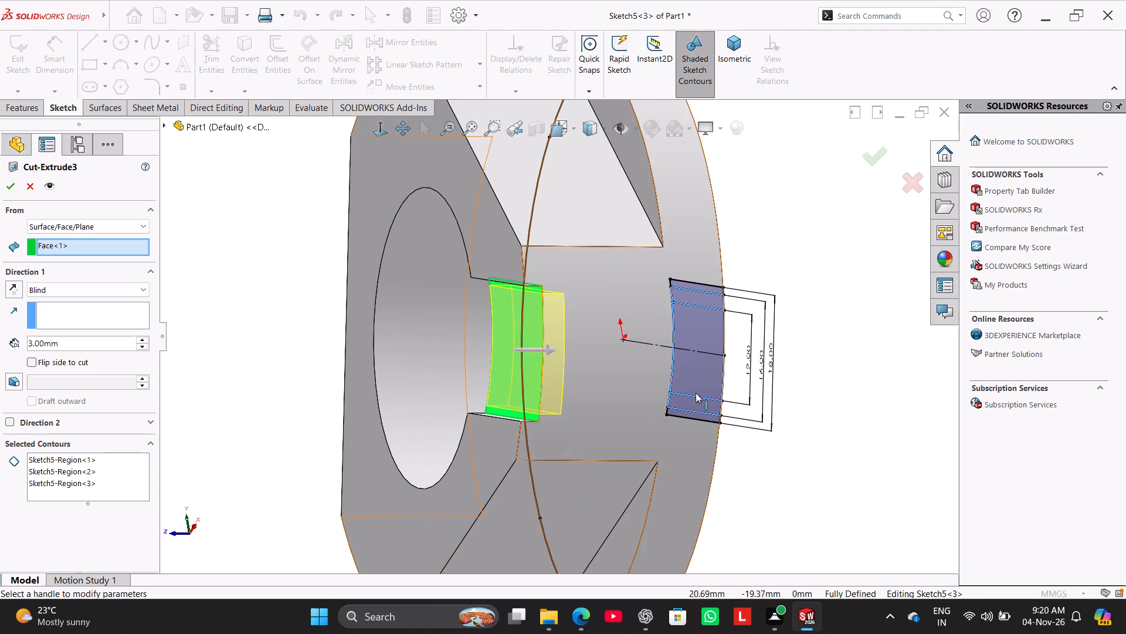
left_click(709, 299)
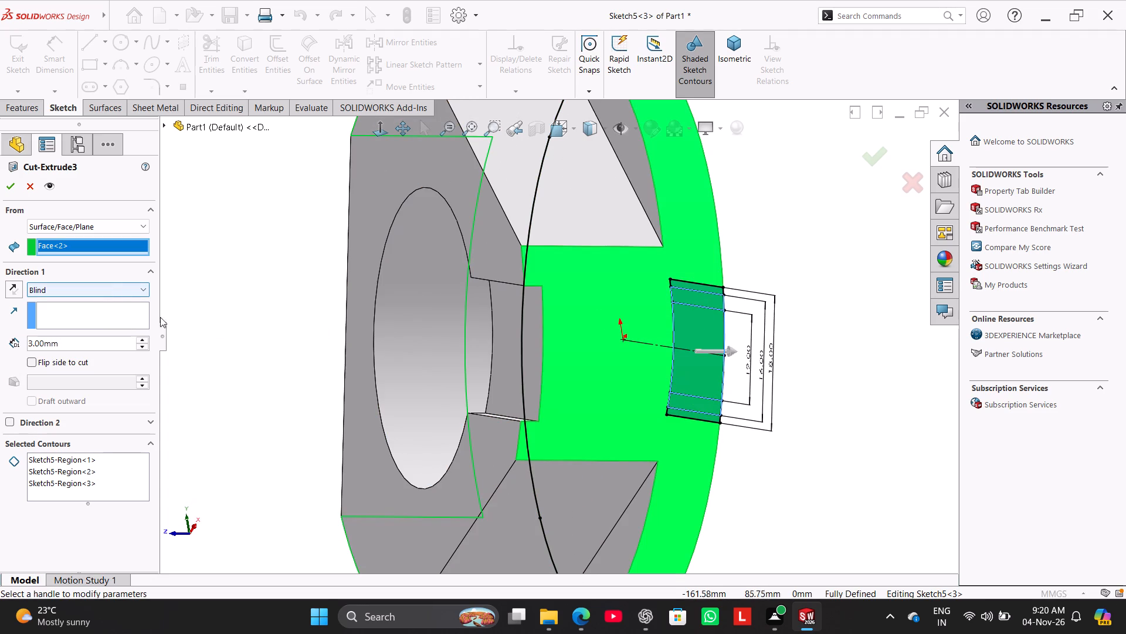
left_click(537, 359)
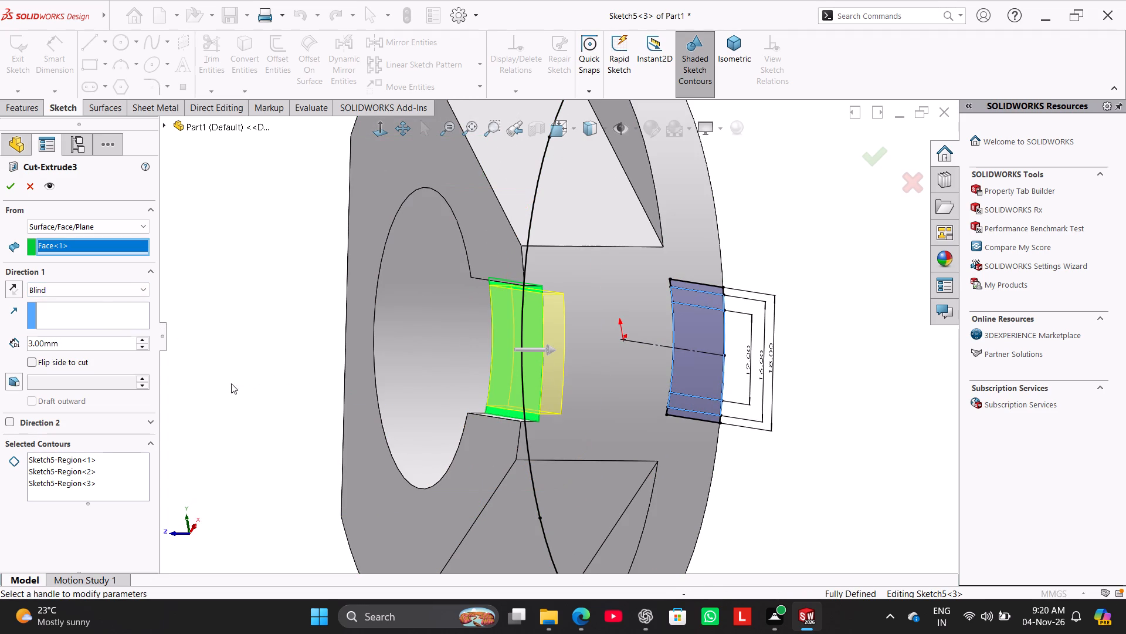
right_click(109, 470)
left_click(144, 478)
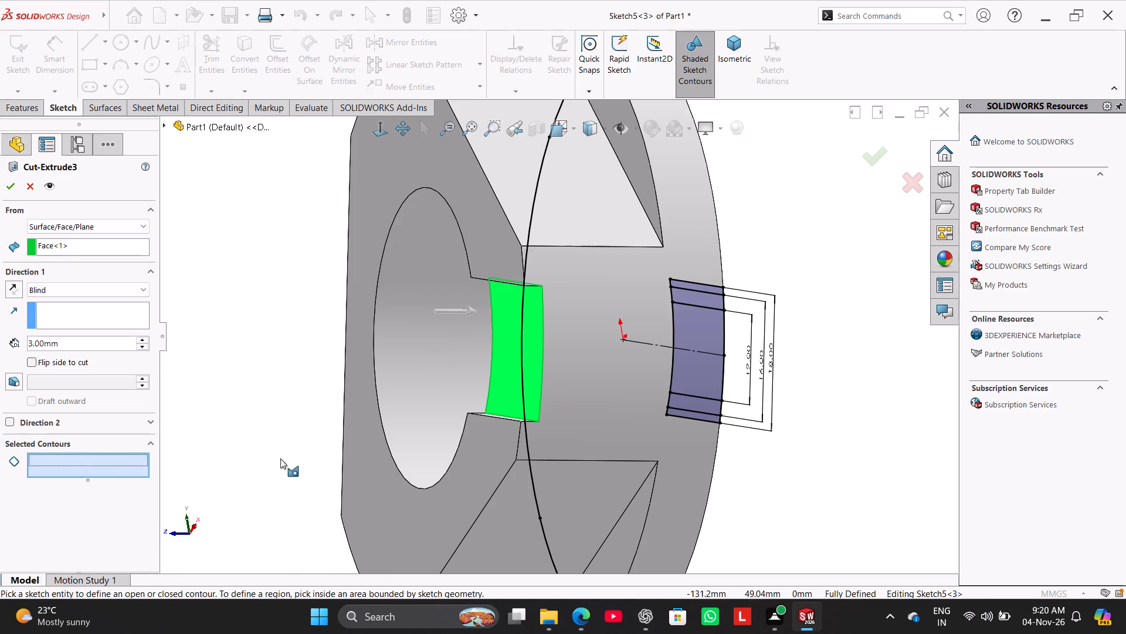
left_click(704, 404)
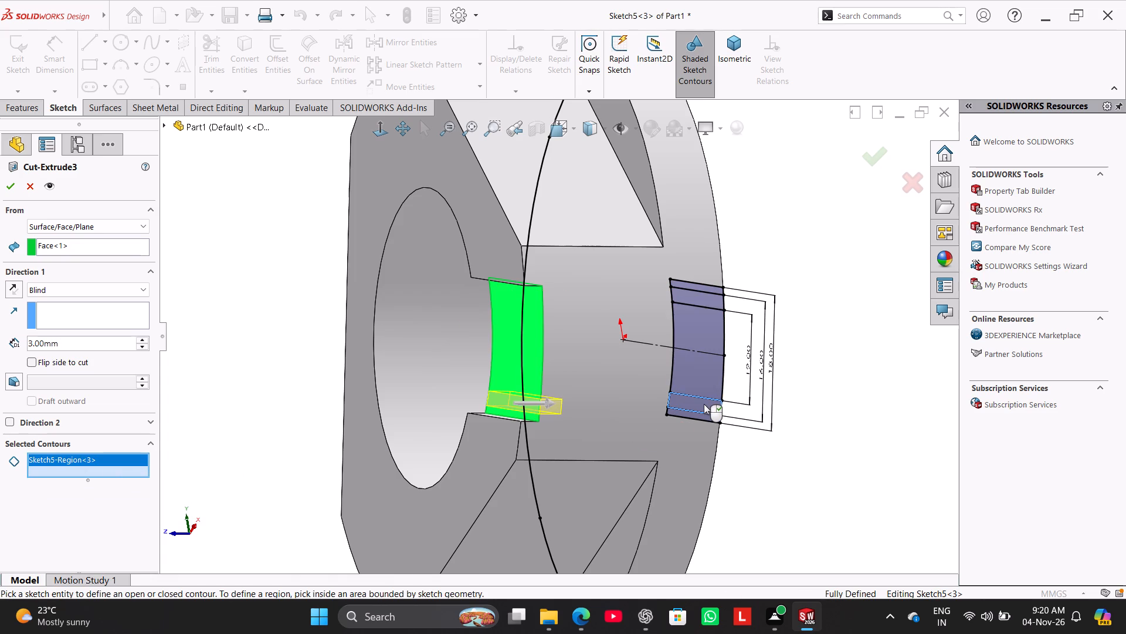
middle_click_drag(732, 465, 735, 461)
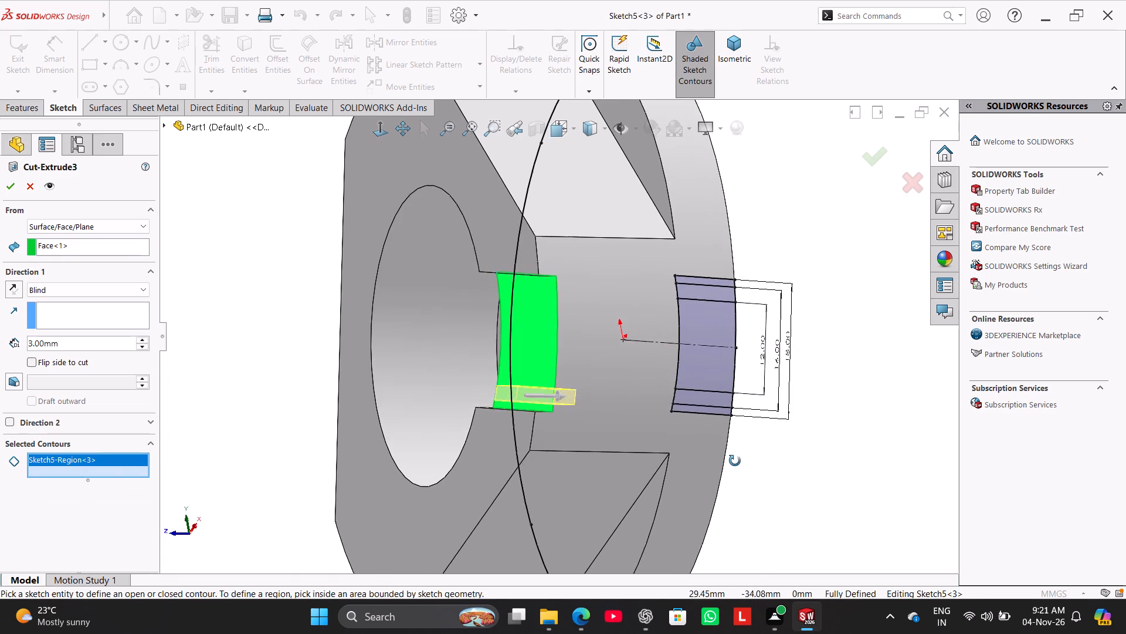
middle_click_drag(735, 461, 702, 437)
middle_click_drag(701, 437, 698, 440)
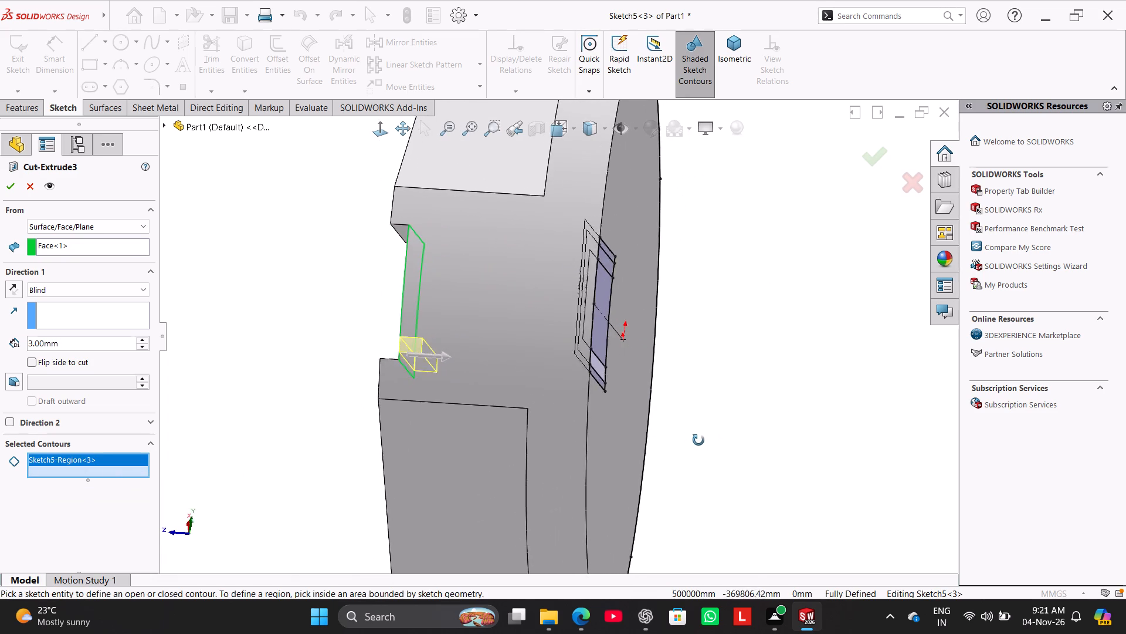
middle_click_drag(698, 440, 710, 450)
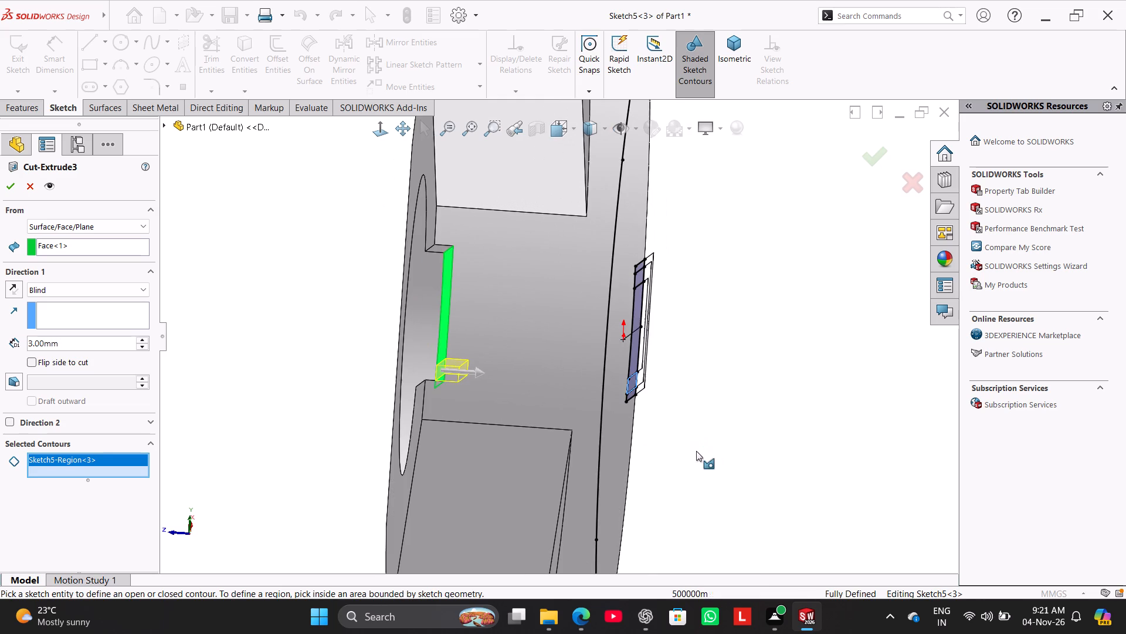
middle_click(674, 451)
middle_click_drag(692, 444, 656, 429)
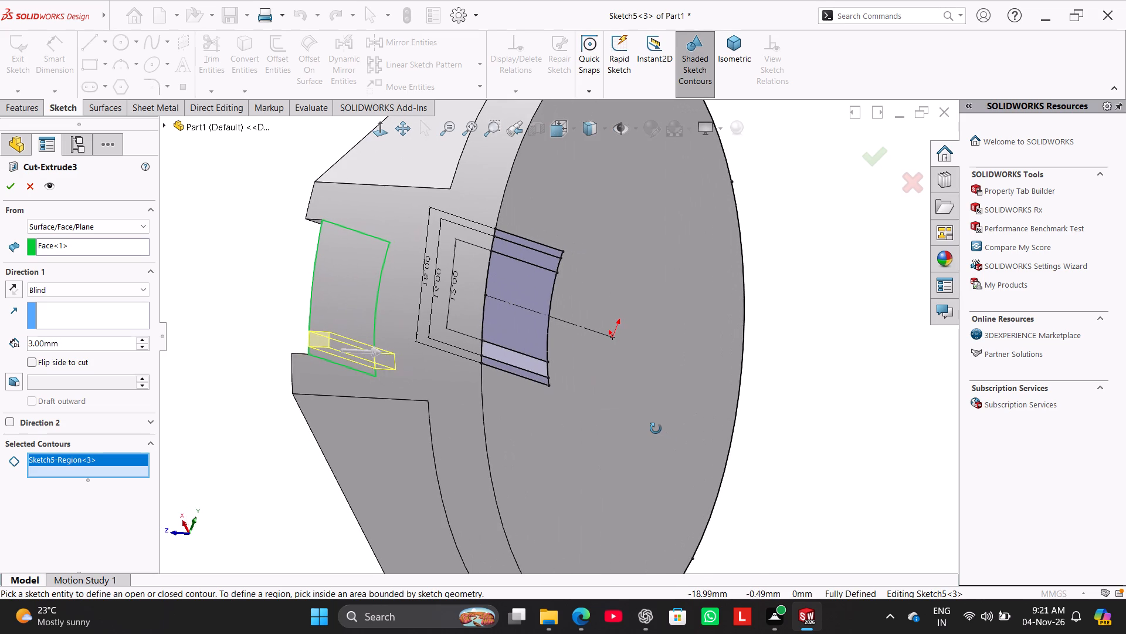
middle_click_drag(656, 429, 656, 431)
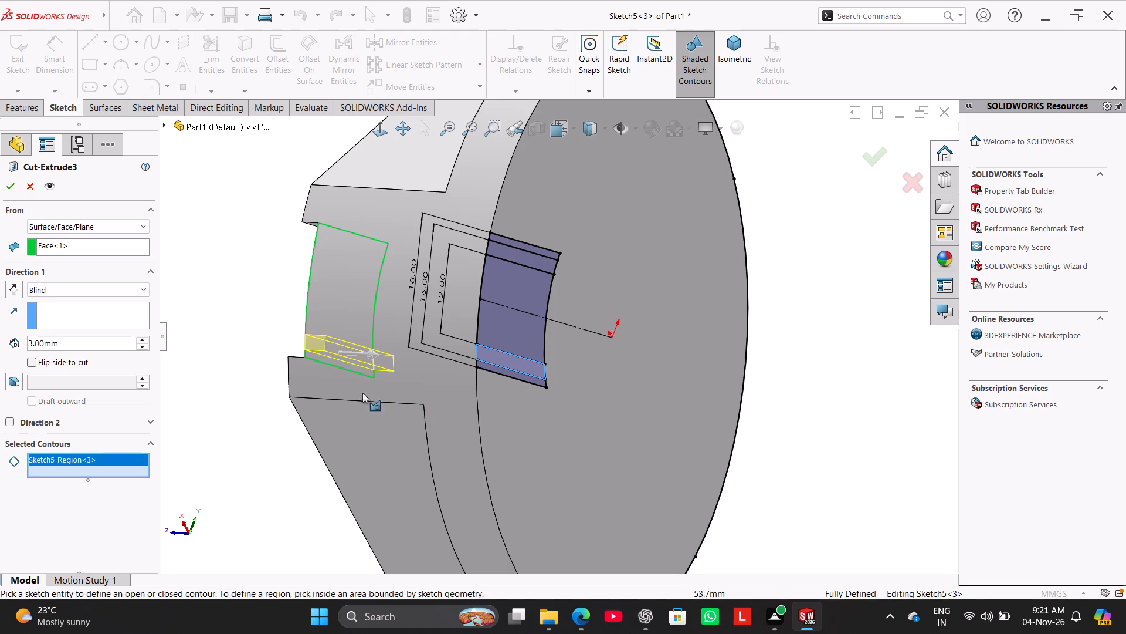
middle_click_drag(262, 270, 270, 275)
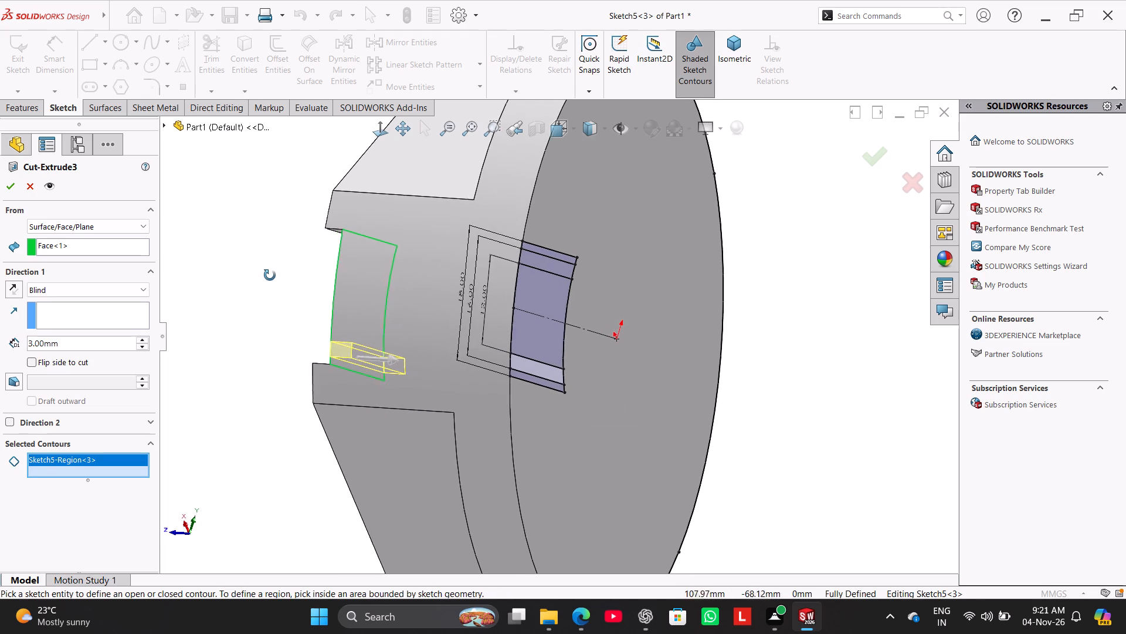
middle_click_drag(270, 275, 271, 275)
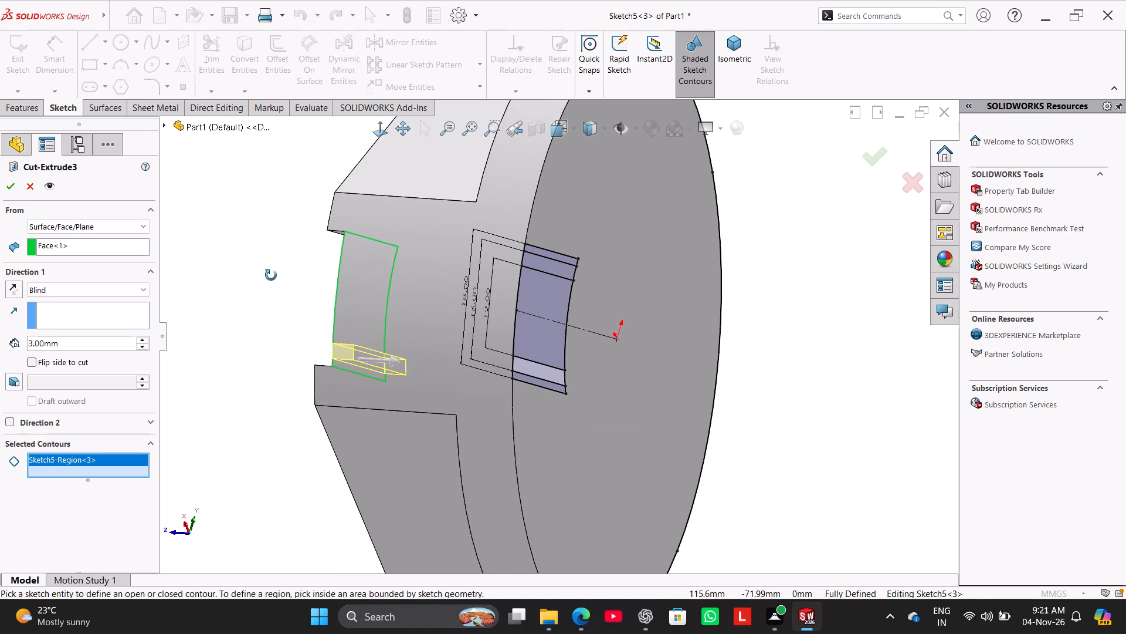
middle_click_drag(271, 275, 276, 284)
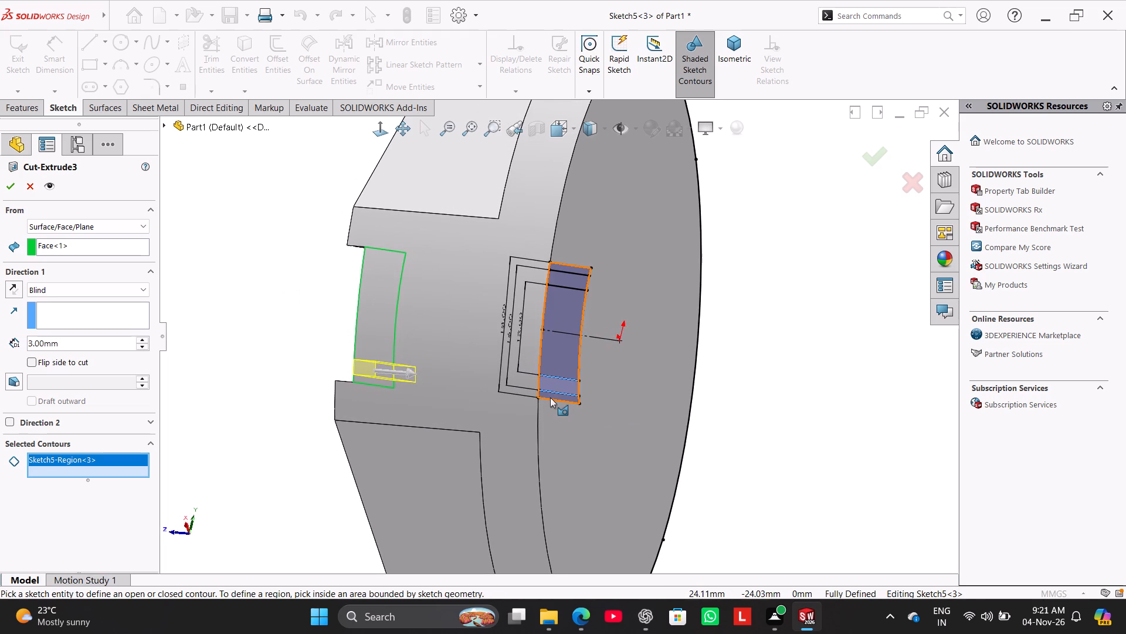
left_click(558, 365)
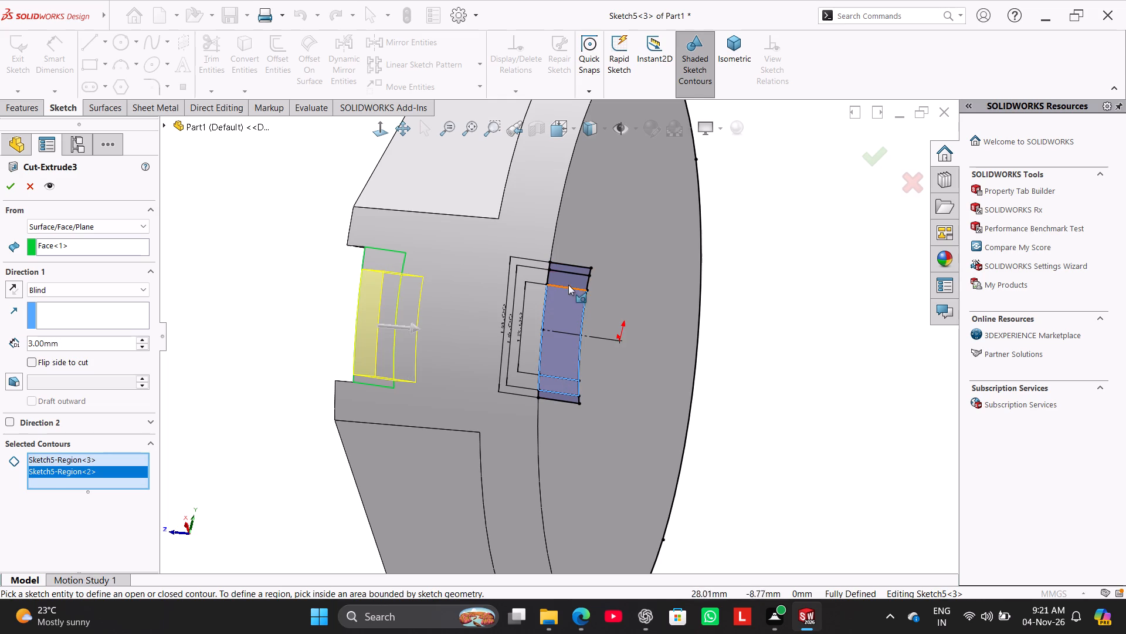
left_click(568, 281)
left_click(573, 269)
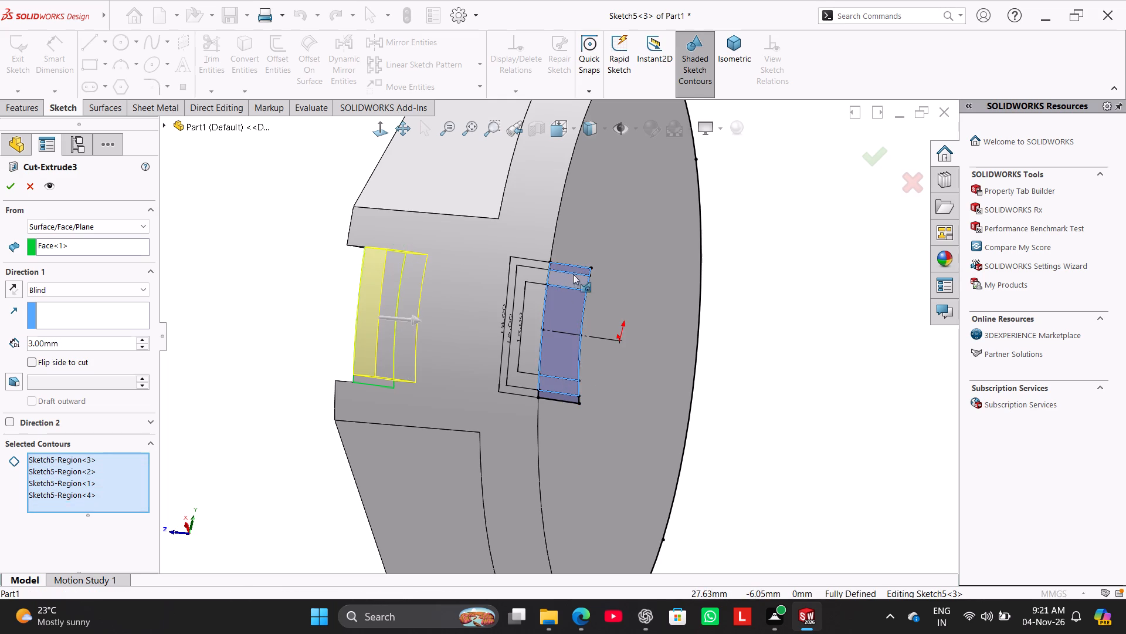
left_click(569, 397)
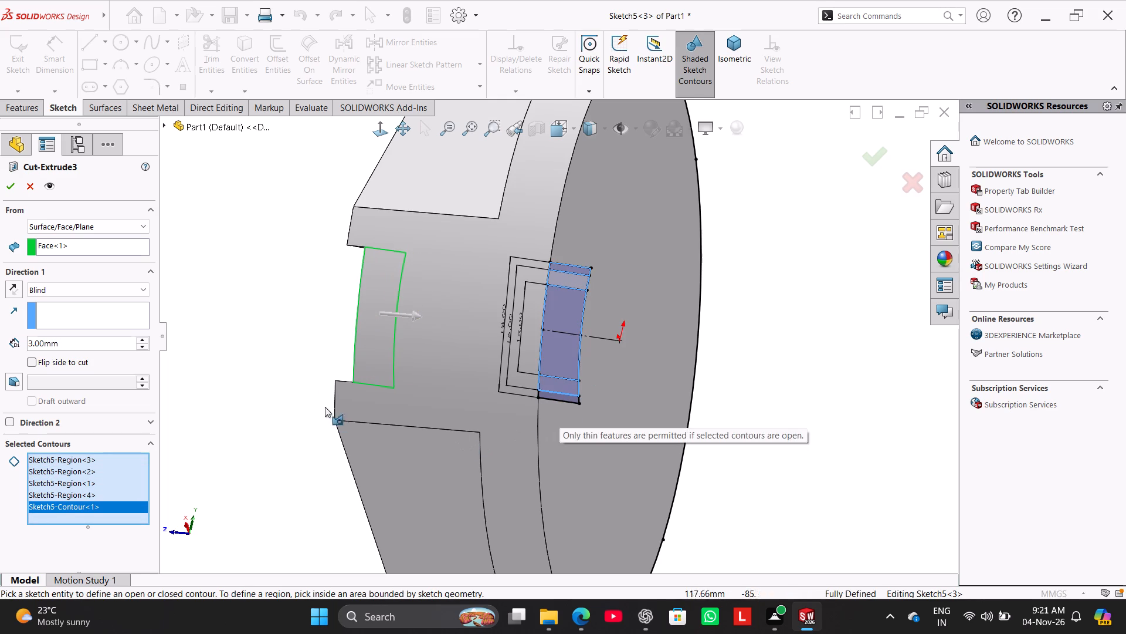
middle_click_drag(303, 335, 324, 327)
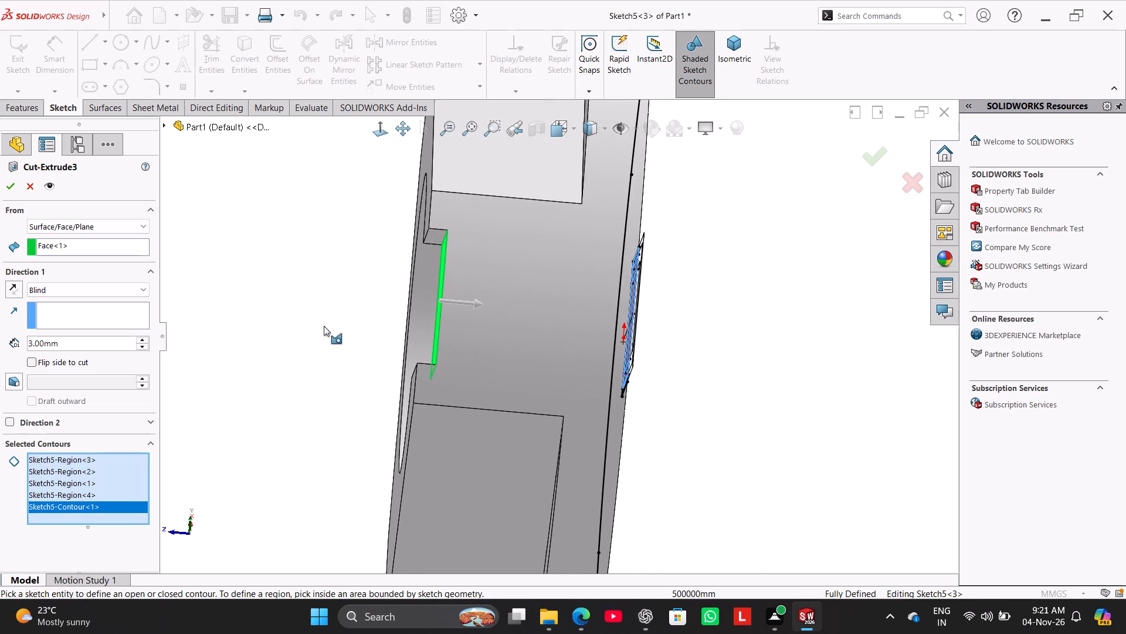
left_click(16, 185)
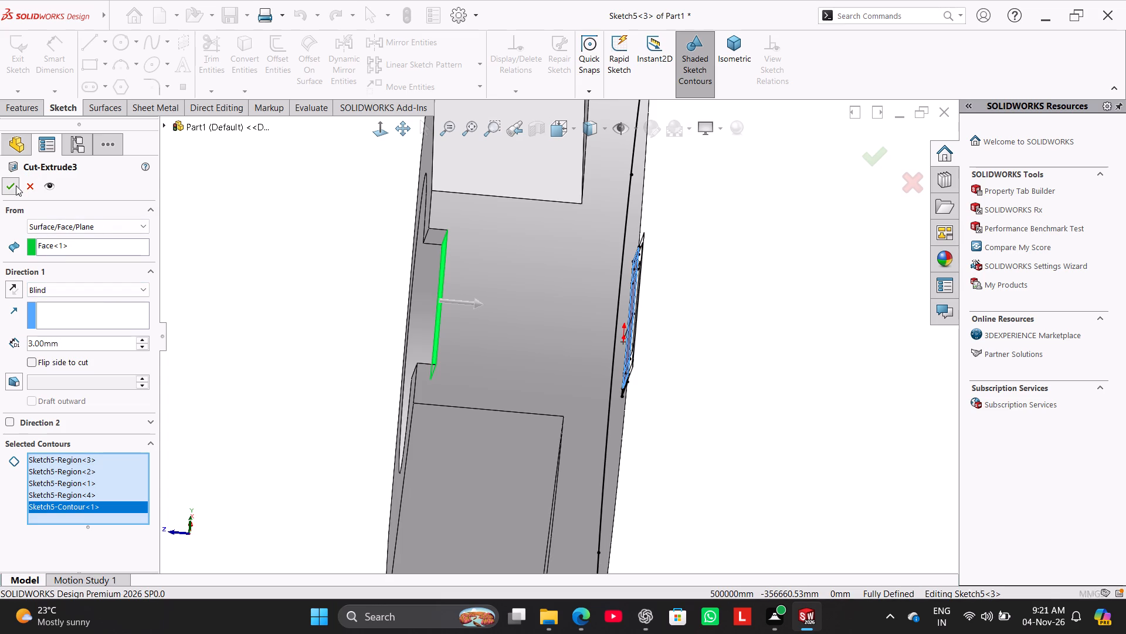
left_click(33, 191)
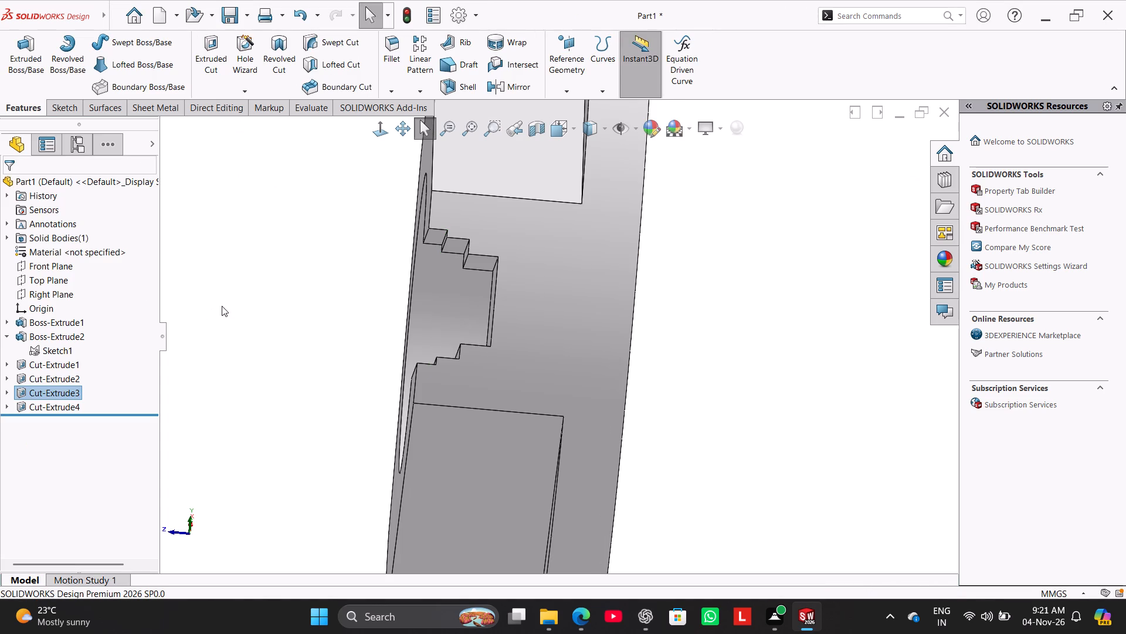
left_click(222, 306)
Edit Cut-Extrude2, replacing its selected contours with the central 12 mm region and the two adjoining strips that make up the 16 mm width.
right_click(61, 383)
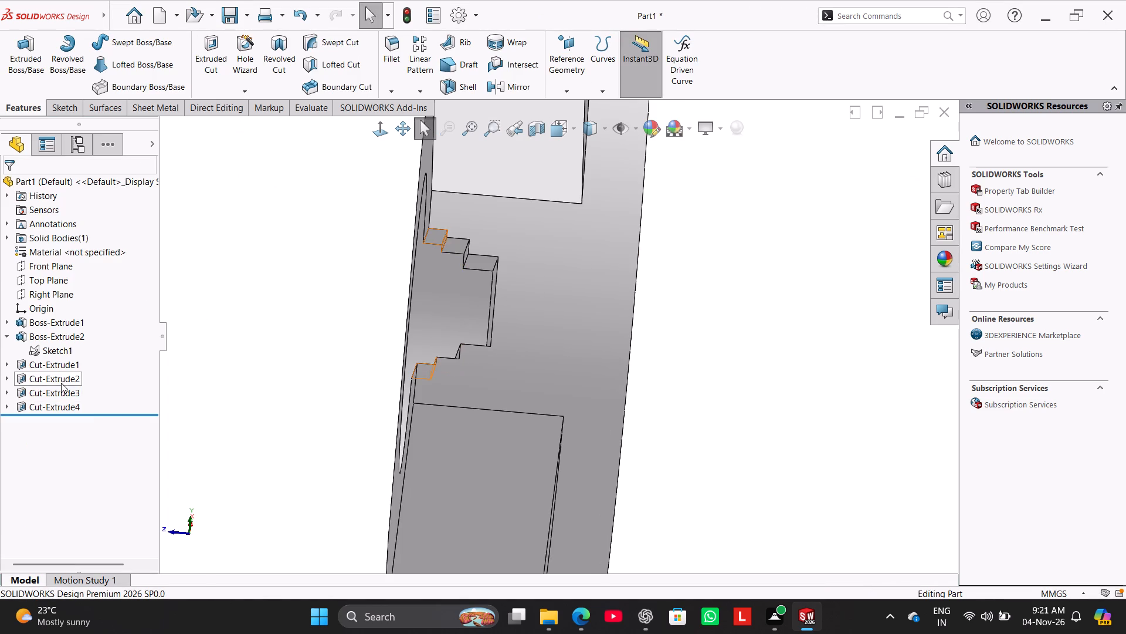
left_click(76, 339)
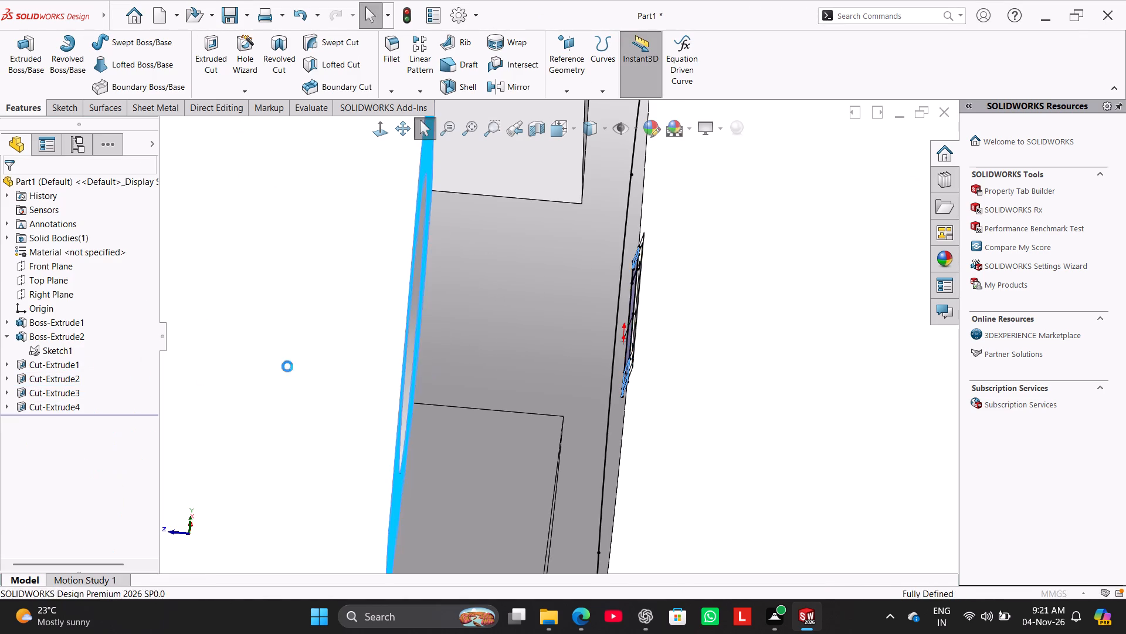
middle_click_drag(674, 306, 639, 288)
scroll(673, 279, "down", 3)
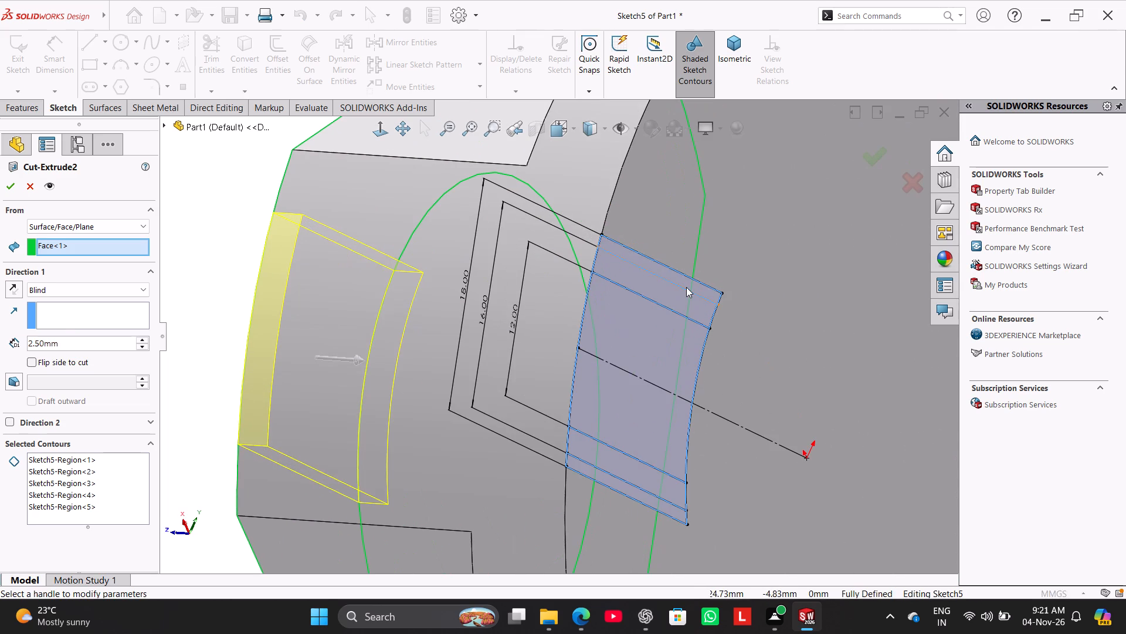
right_click(83, 475)
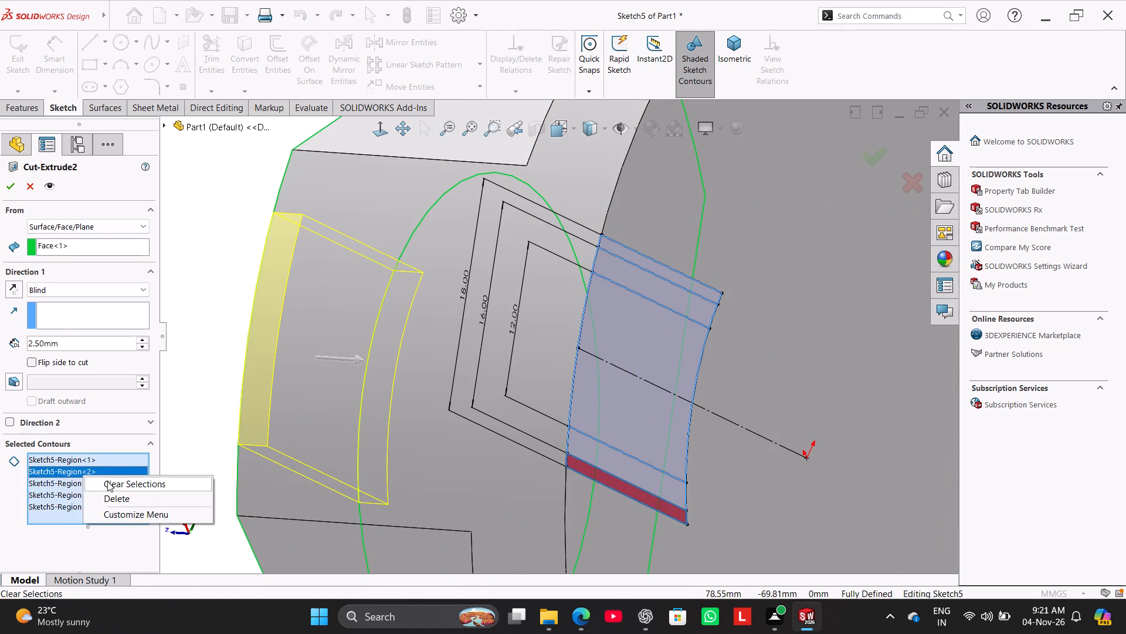
left_click(108, 481)
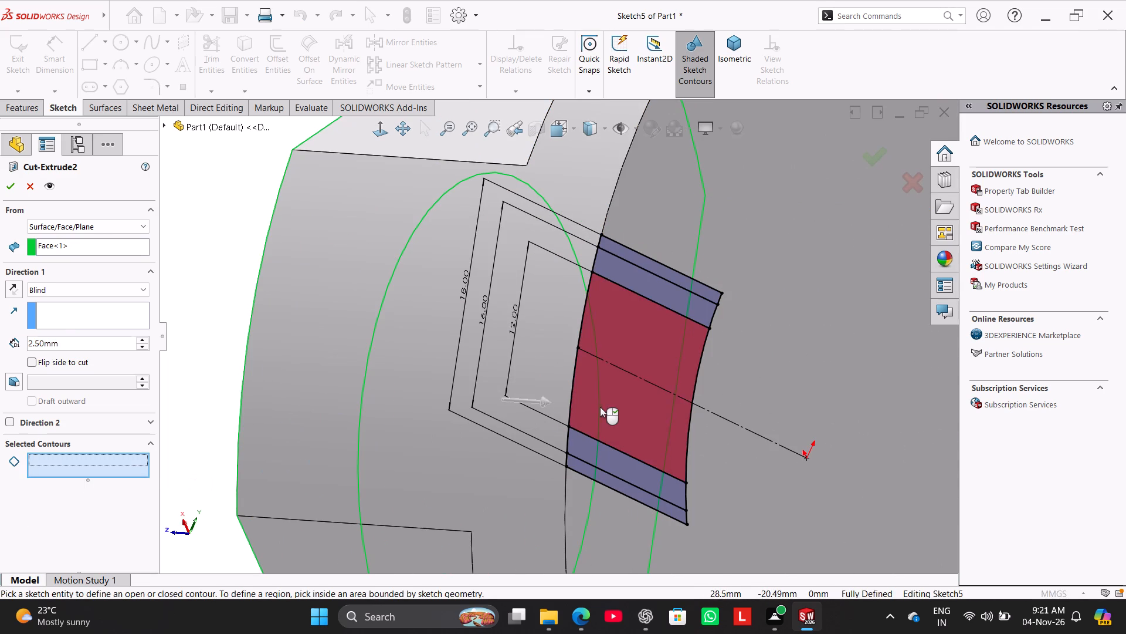
left_click(600, 407)
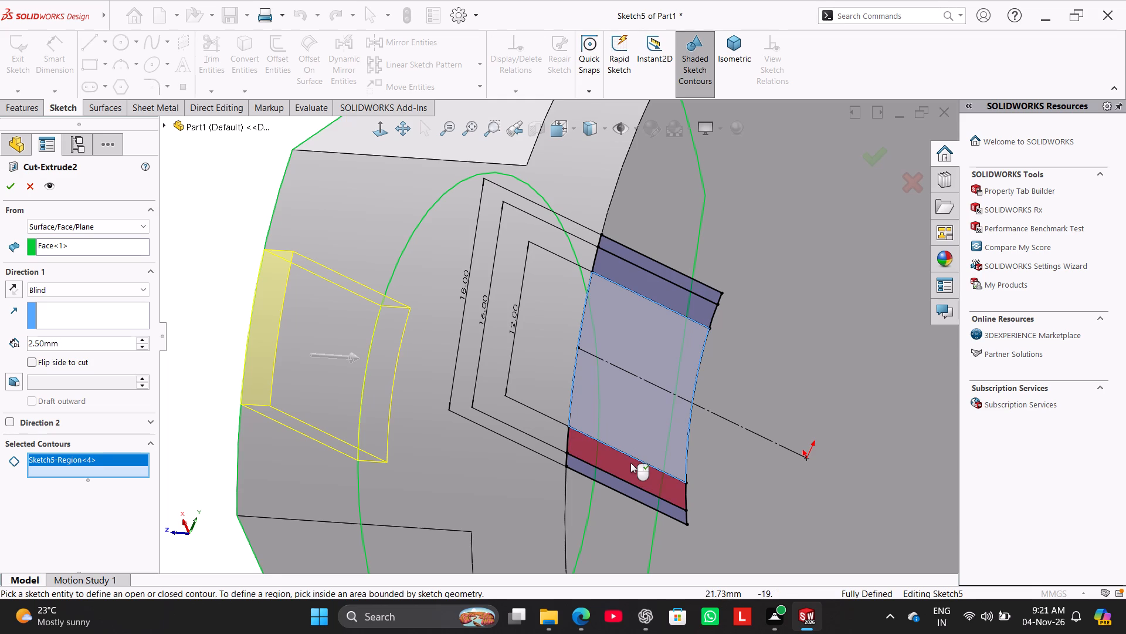
left_click(630, 463)
left_click(652, 287)
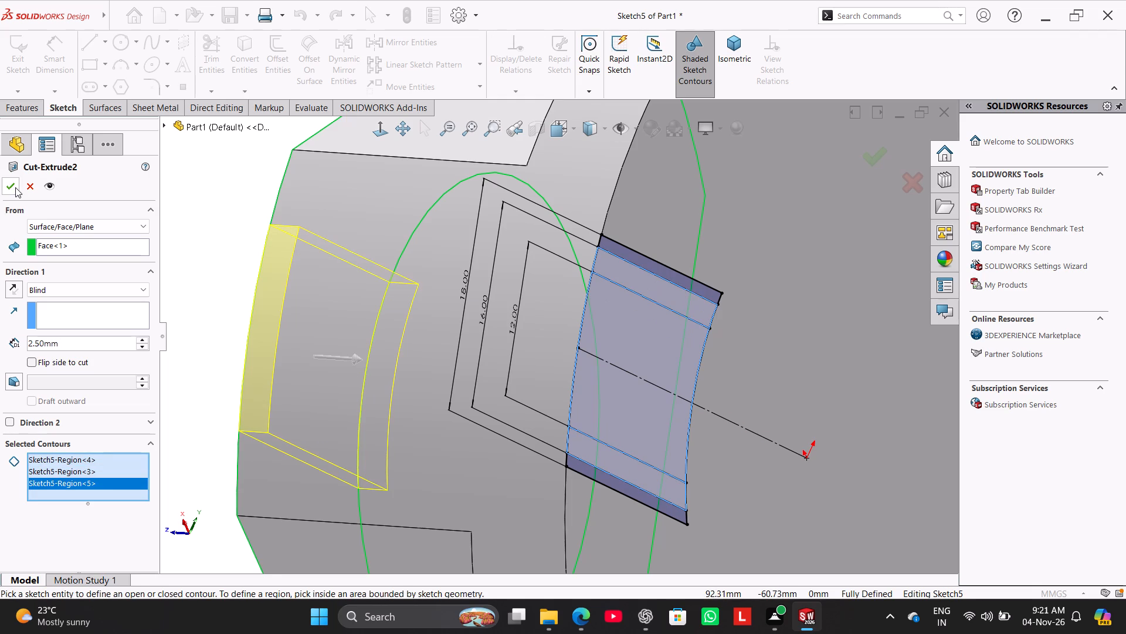
left_click(19, 182)
left_click(184, 269)
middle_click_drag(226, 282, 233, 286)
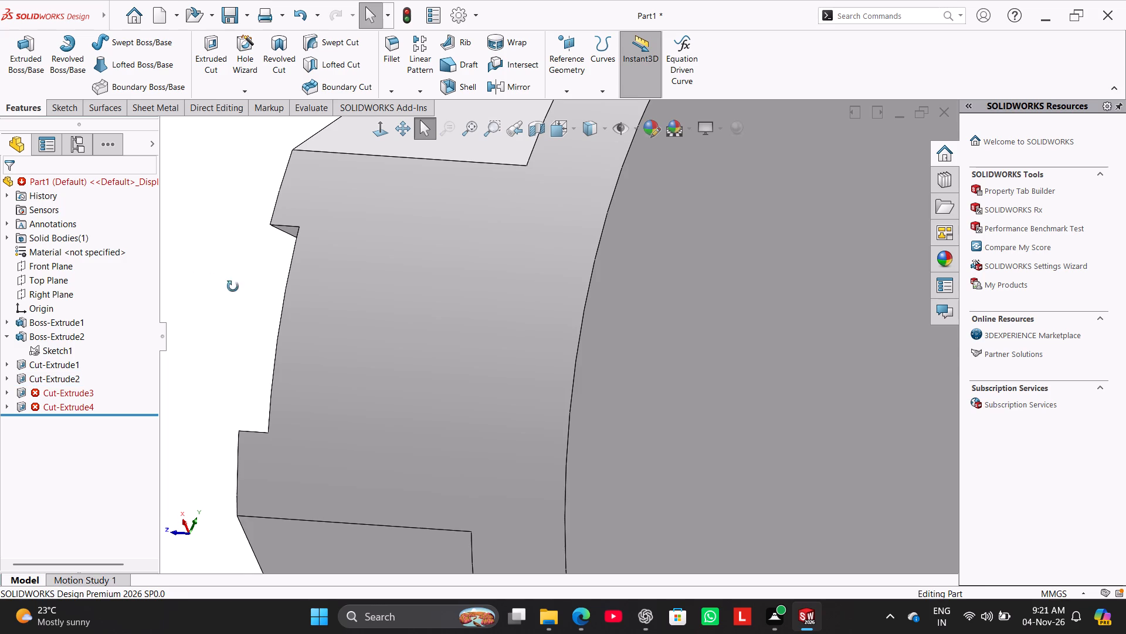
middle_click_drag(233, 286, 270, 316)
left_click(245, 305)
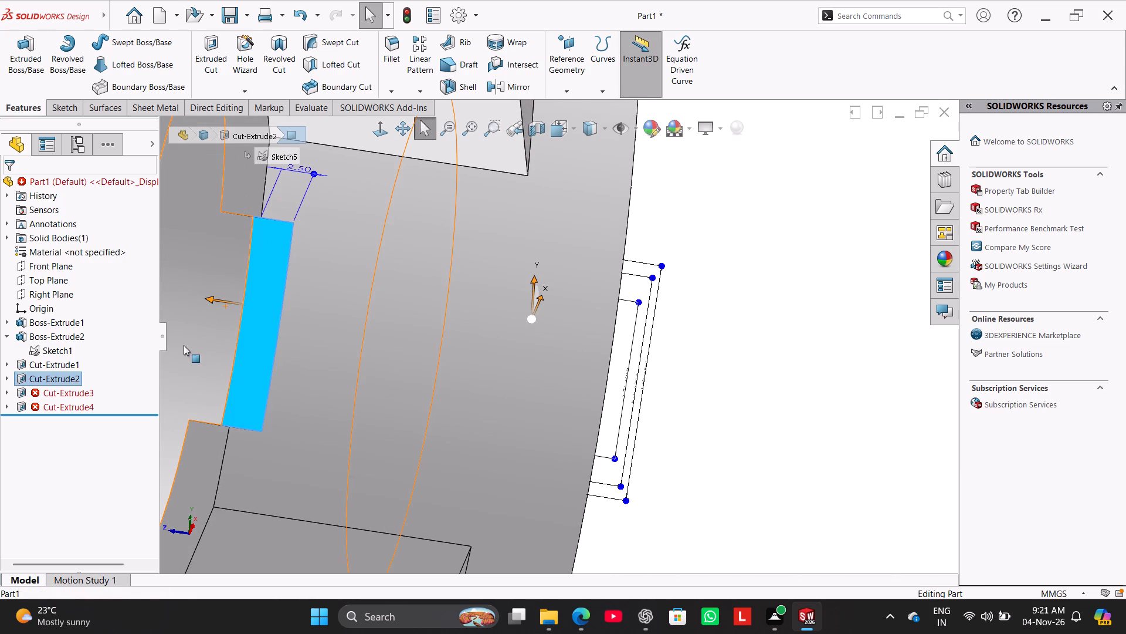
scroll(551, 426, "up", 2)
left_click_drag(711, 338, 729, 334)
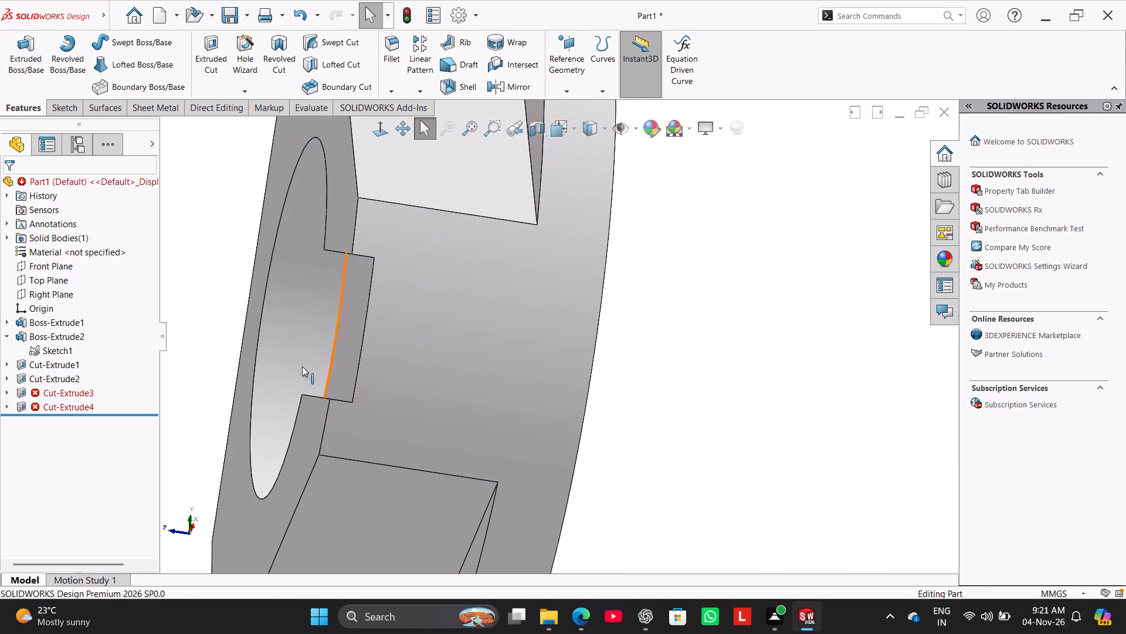
Edit Cut-Extrude3, clearing its selected contours and picking the floor face of the 16 mm slot as the cut's start face.
right_click(77, 396)
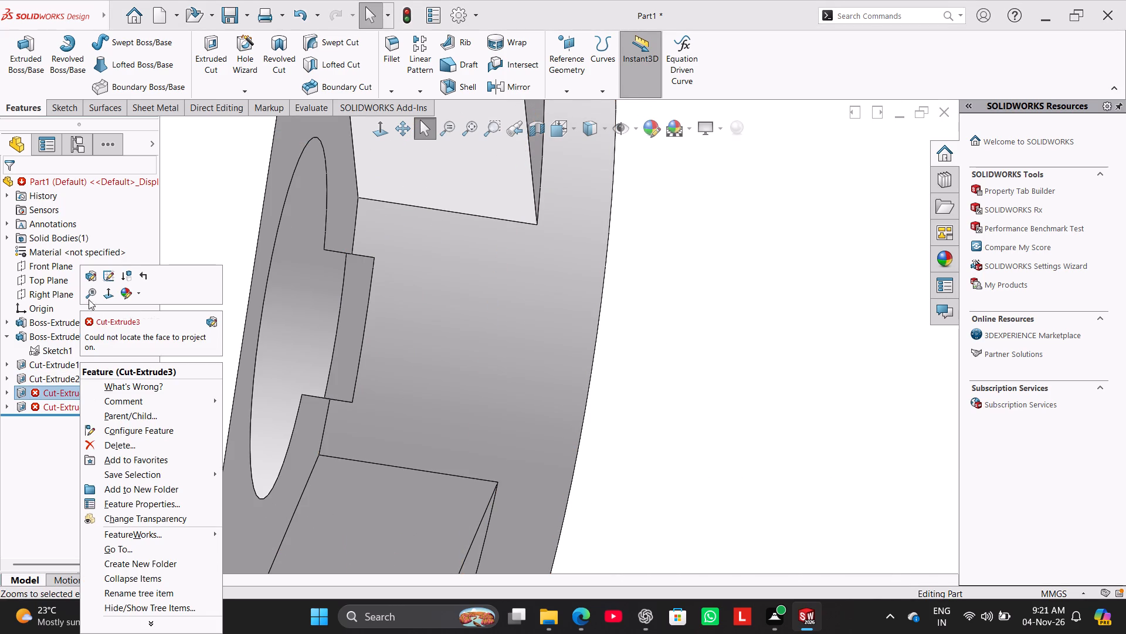
left_click(90, 276)
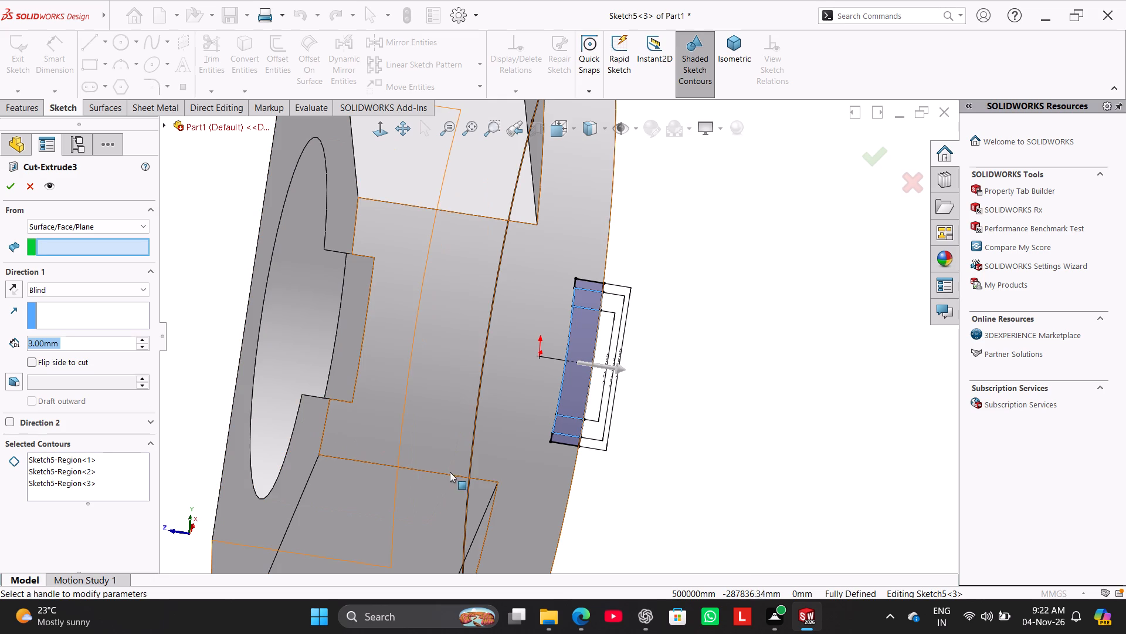
right_click(106, 465)
left_click(132, 474)
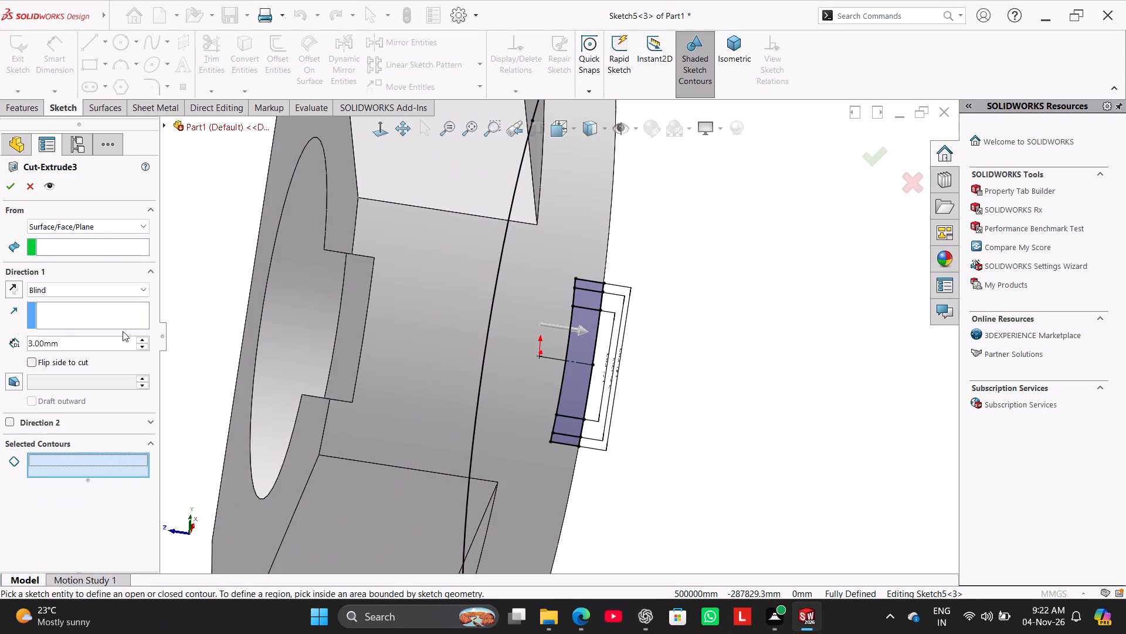
left_click(87, 251)
left_click(355, 319)
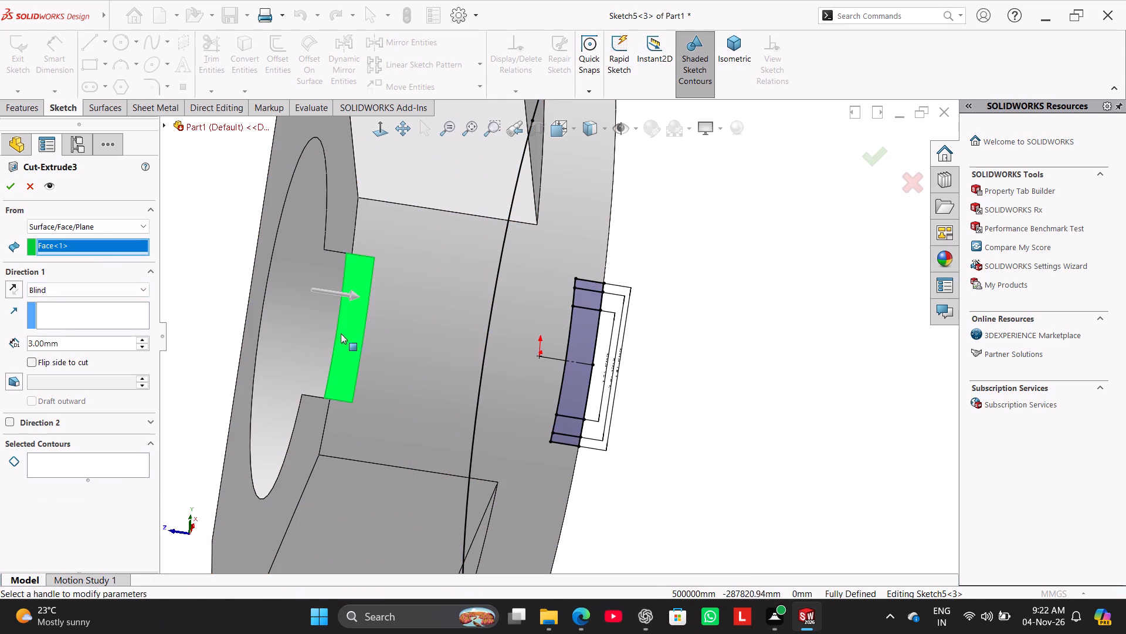
Select all five sketch regions across the 18 mm width as Cut-Extrude3's contours and apply the edit.
left_click(91, 464)
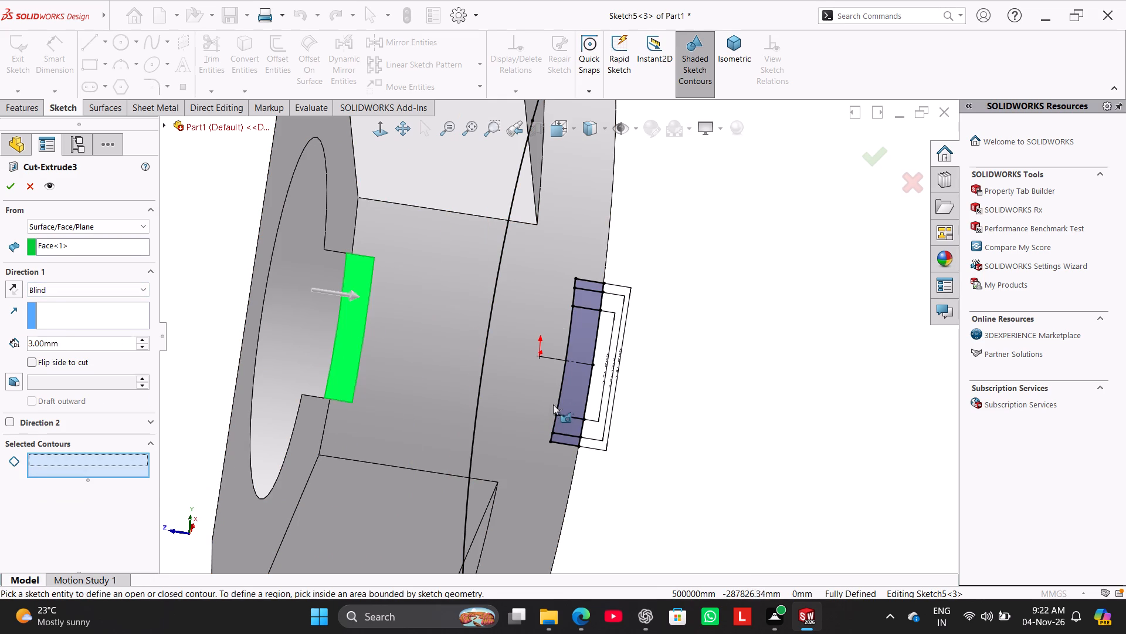
left_click(587, 296)
left_click(590, 333)
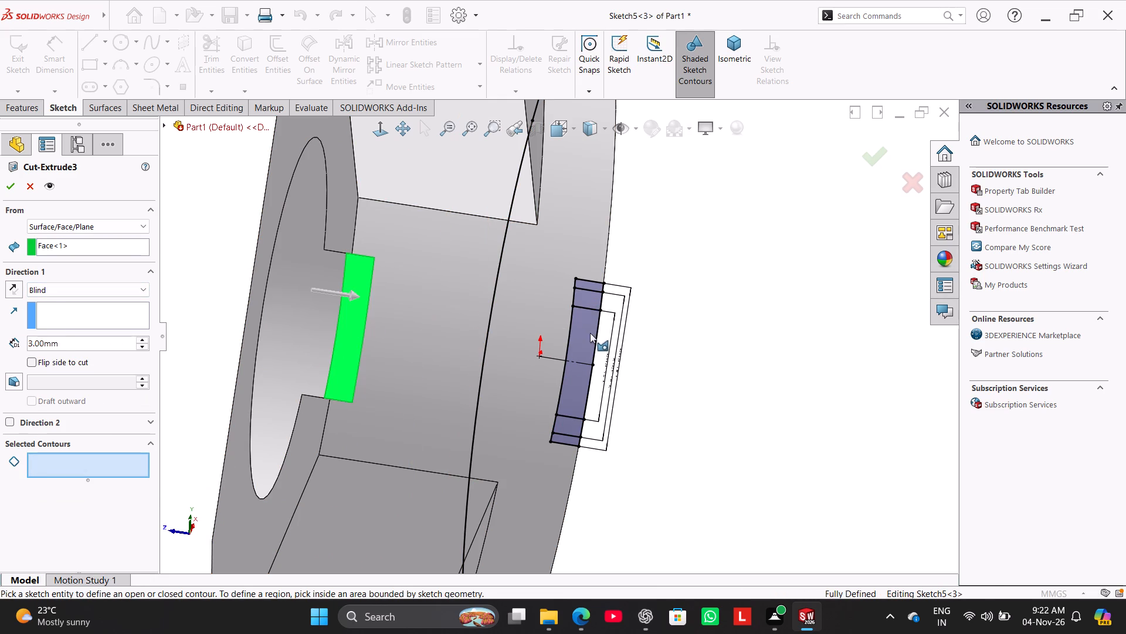
middle_click_drag(594, 357, 554, 330)
left_click(461, 286)
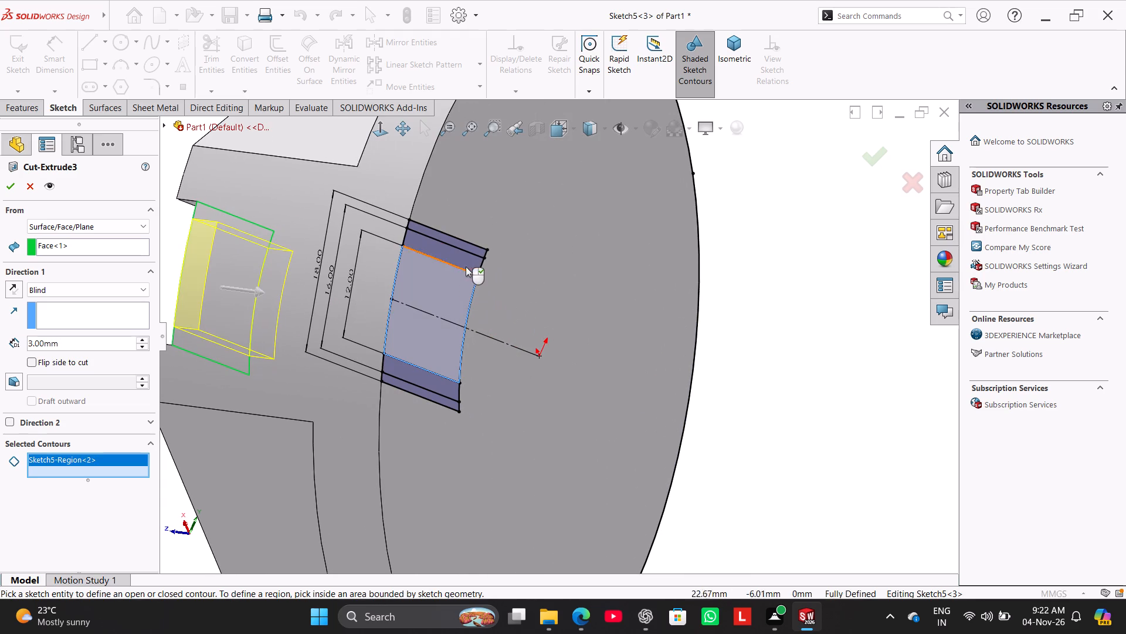
left_click(466, 265)
left_click(471, 248)
left_click(440, 382)
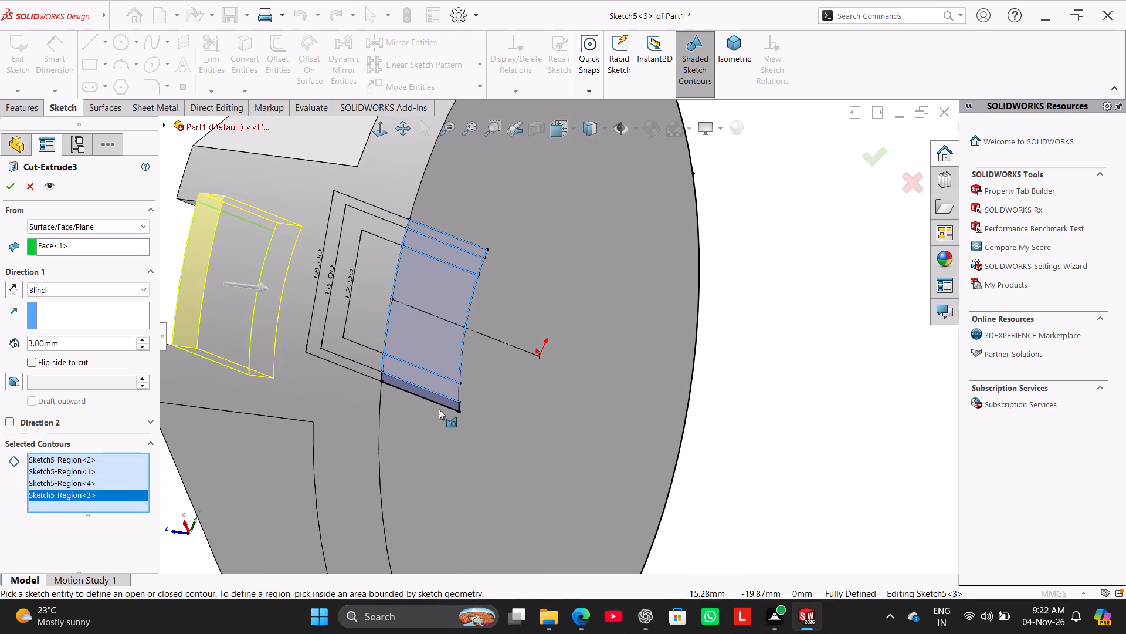
left_click(444, 401)
middle_click_drag(181, 416, 225, 439)
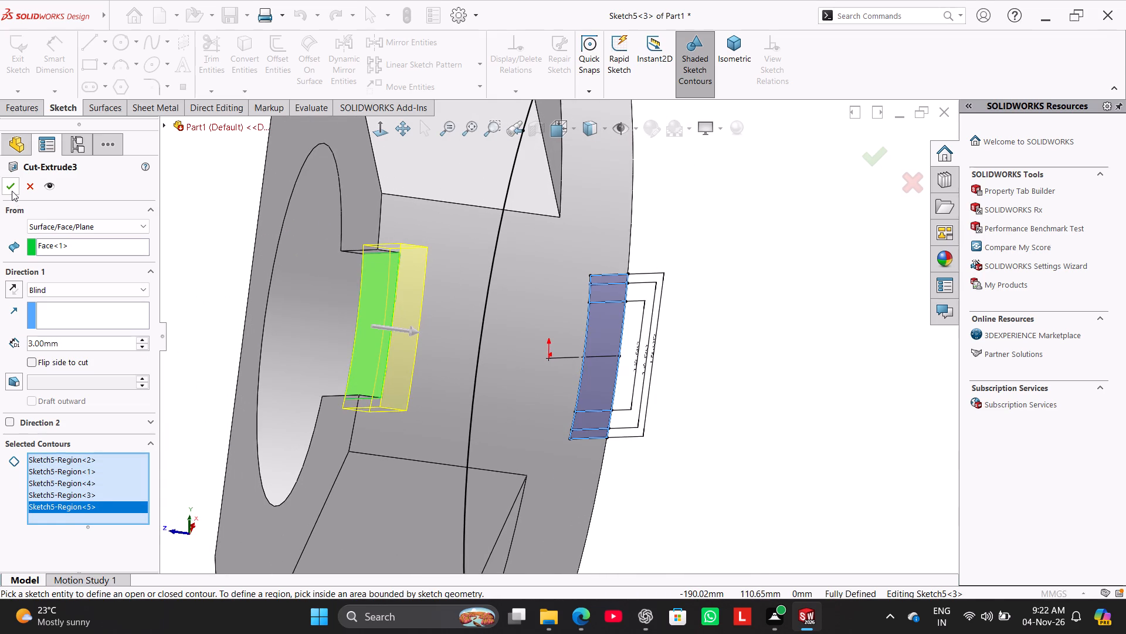
left_click(12, 191)
left_click(239, 263)
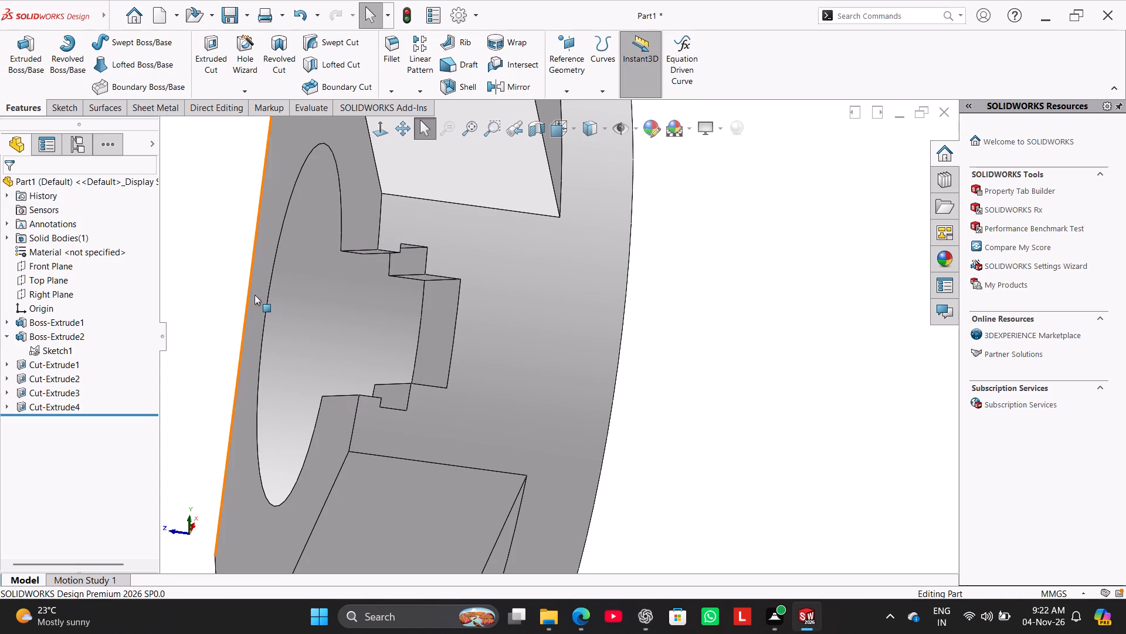
Examine the rebuilt stepped slot and the whole part from several angles in 3D.
middle_click_drag(267, 288, 279, 284)
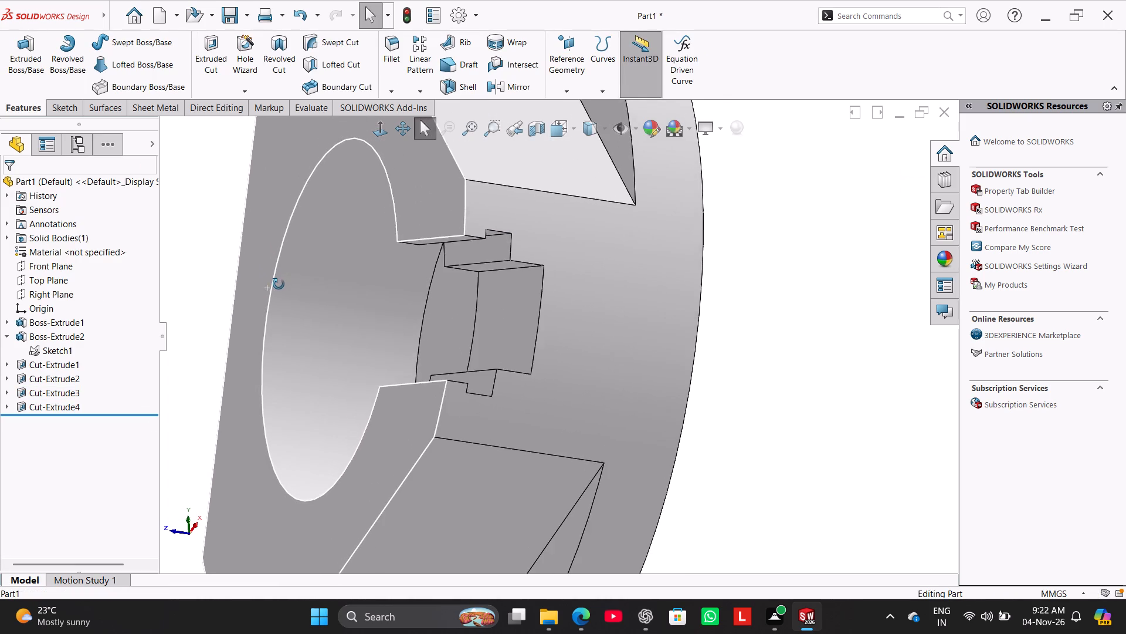
middle_click_drag(279, 284, 283, 272)
right_click_drag(272, 333, 316, 254)
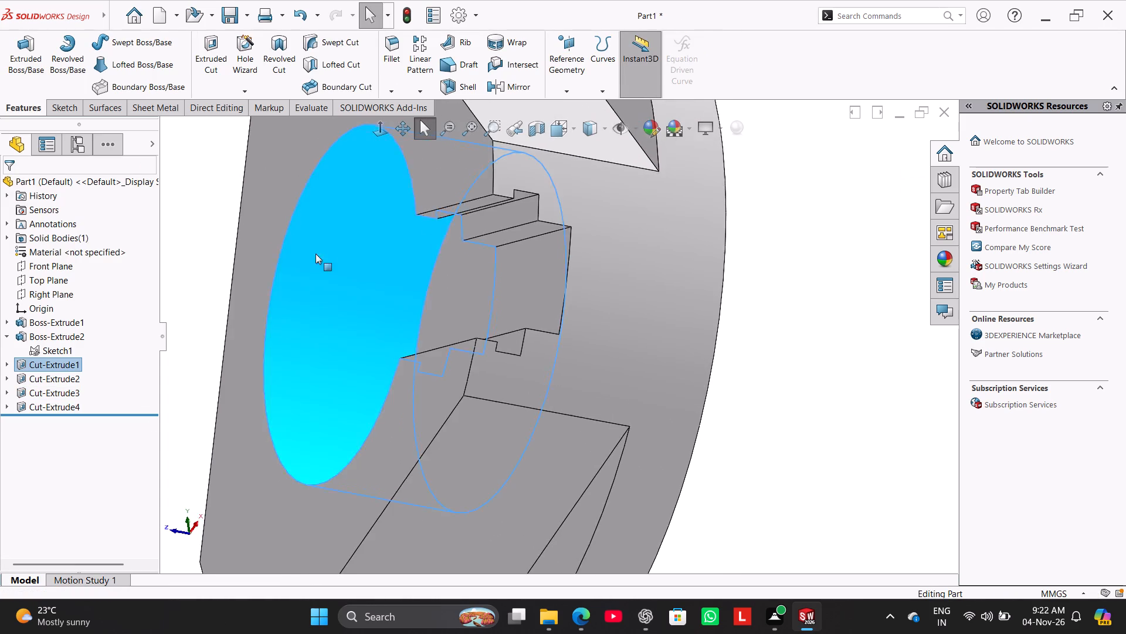
right_click_drag(316, 254, 317, 251)
left_click(280, 325)
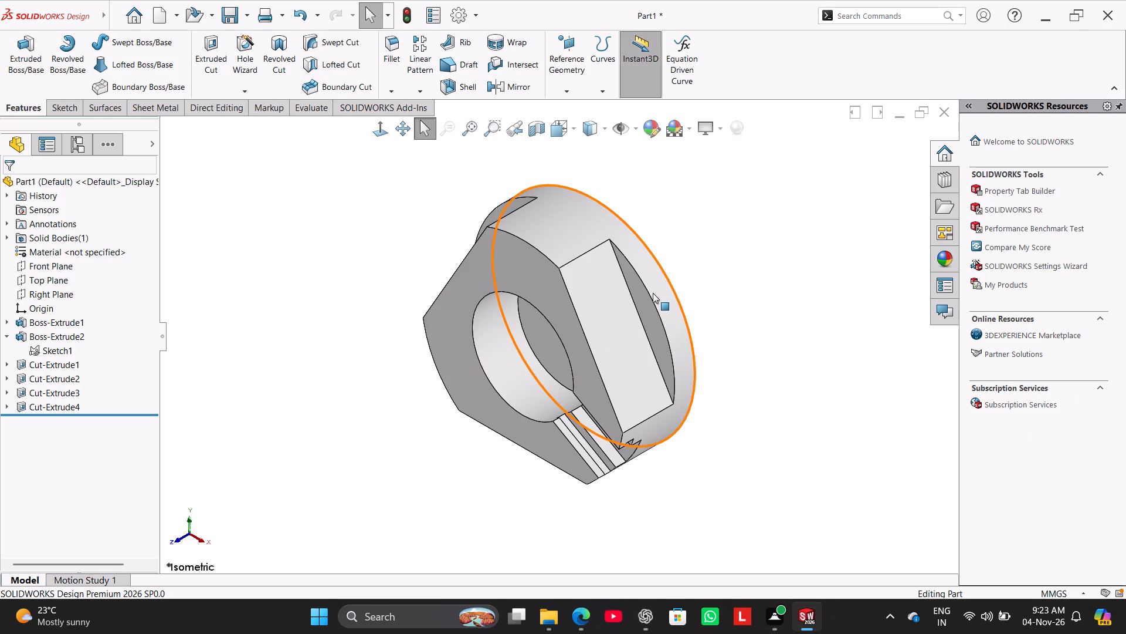
middle_click_drag(699, 272, 718, 242)
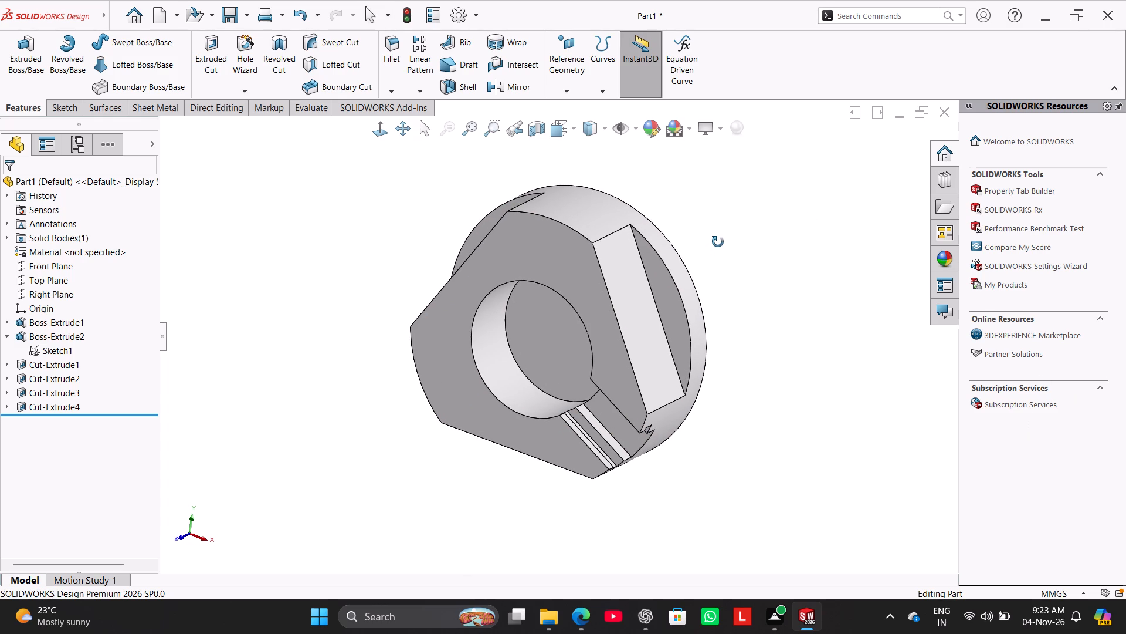
middle_click_drag(718, 242, 724, 247)
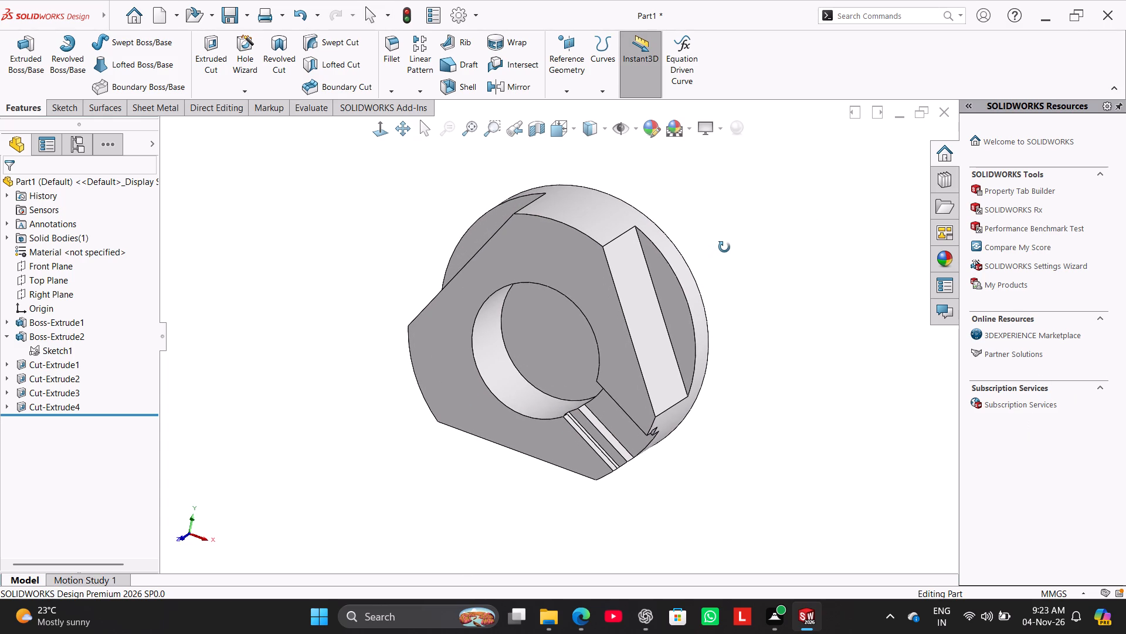
middle_click_drag(724, 247, 733, 201)
middle_click_drag(740, 274, 729, 183)
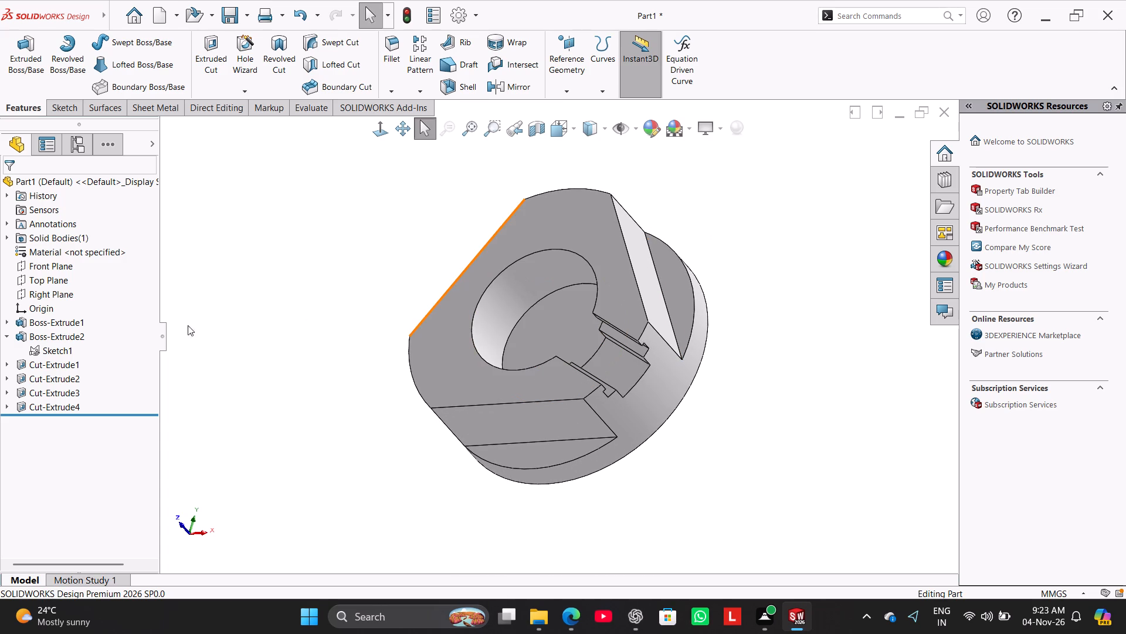
Open a sketch on the Right Plane and examine the slot's step profile in 3D and square to that plane.
left_click(71, 296)
left_click(88, 274)
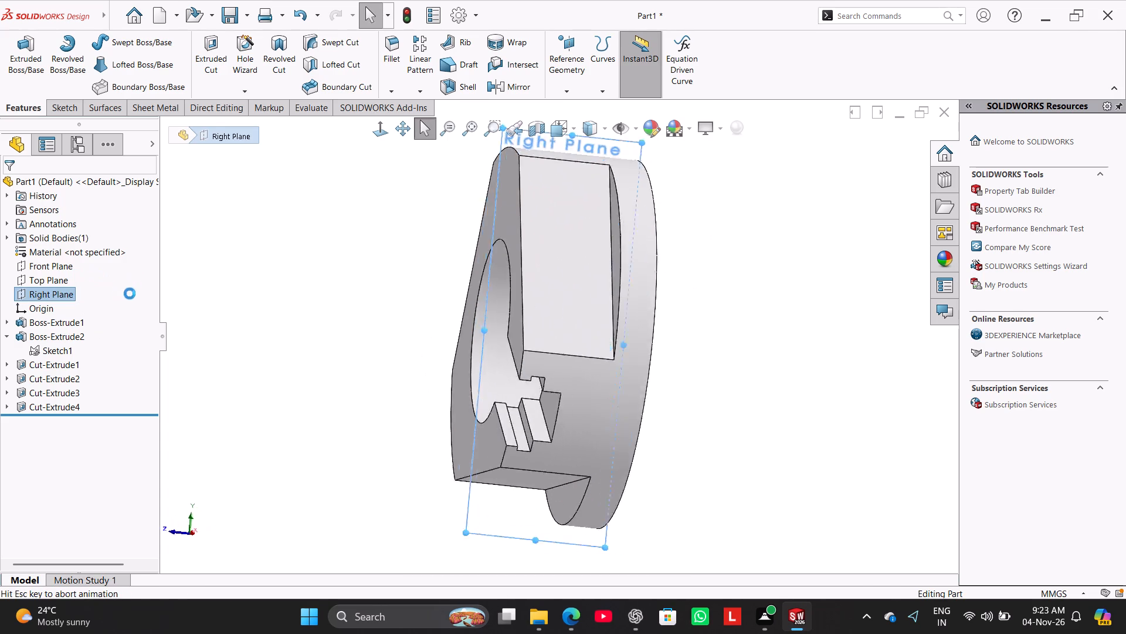
left_click(267, 271)
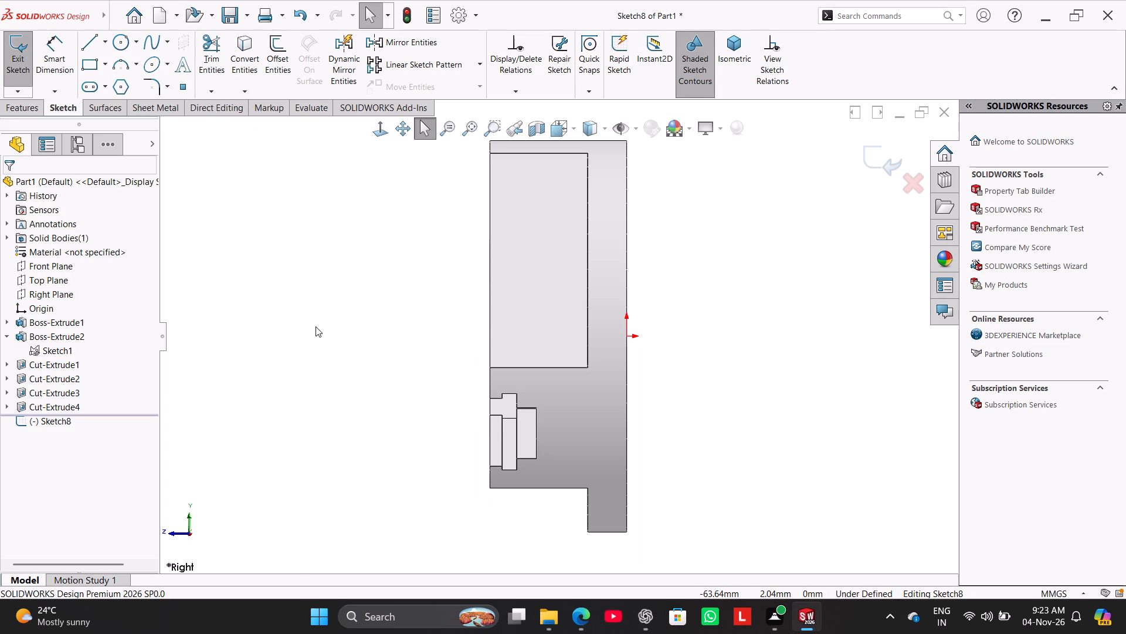
middle_click_drag(340, 299, 396, 301)
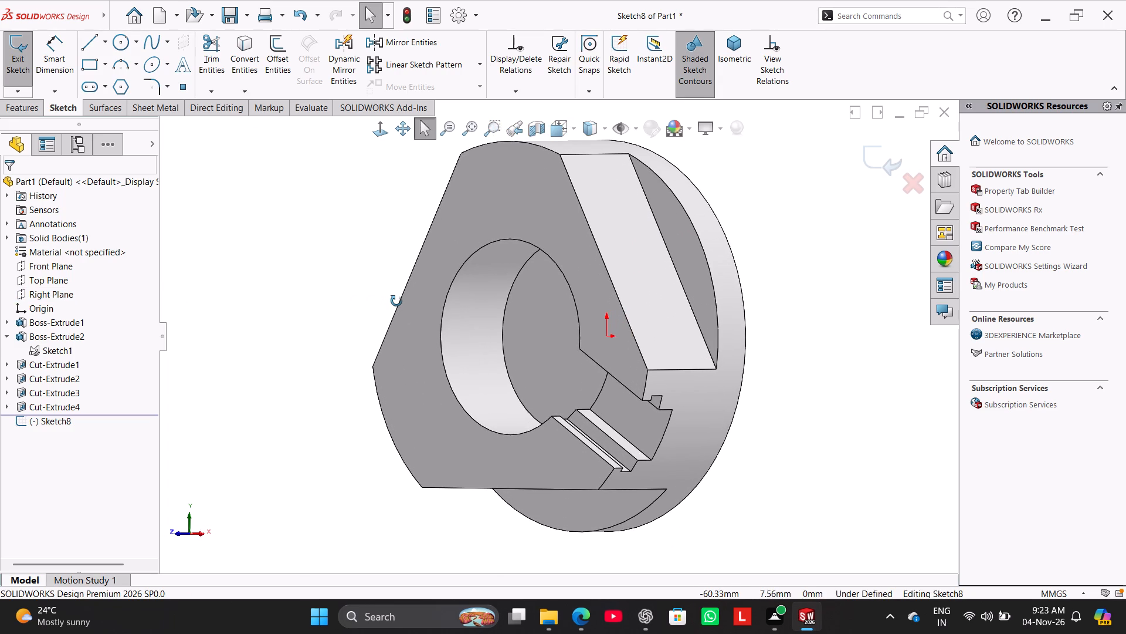
middle_click_drag(396, 301, 396, 291)
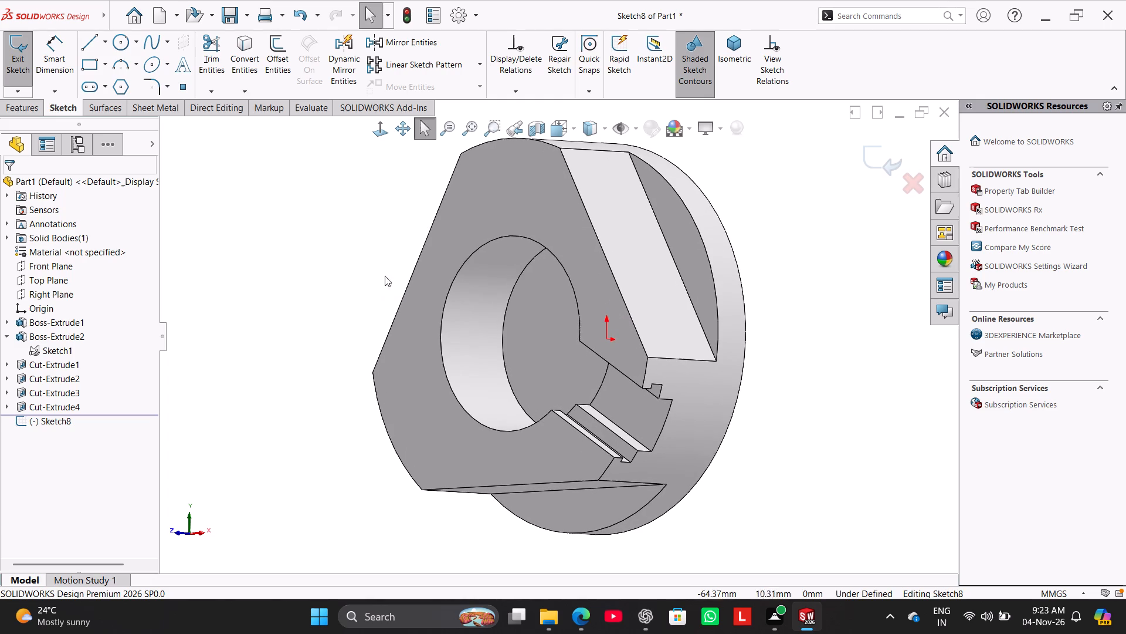
left_click(382, 135)
left_click(342, 246)
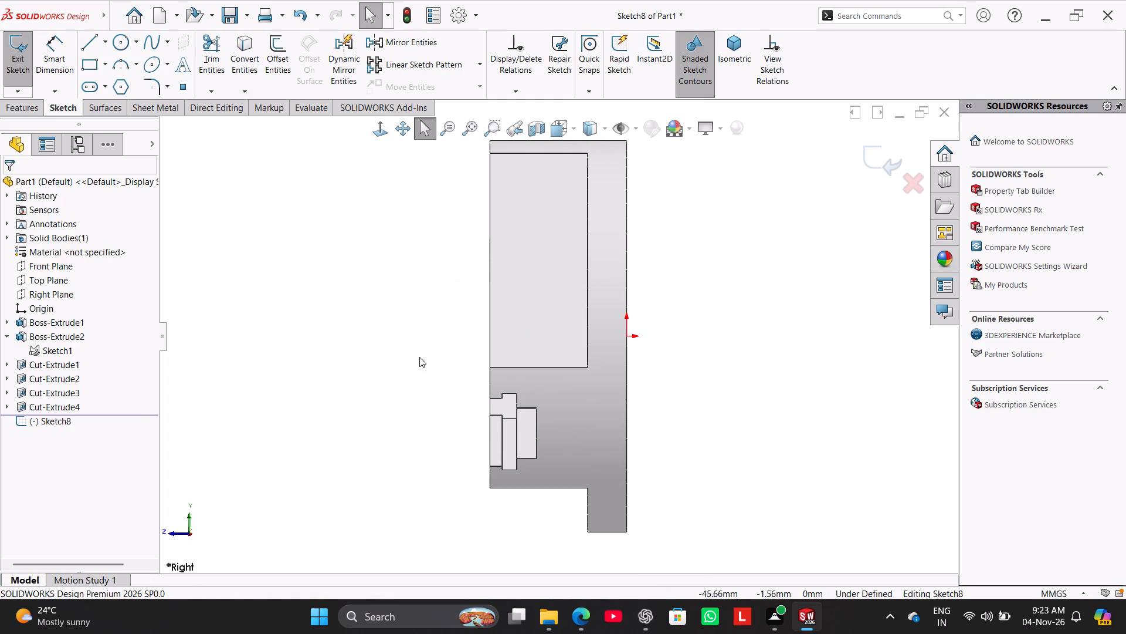
middle_click(473, 477)
left_click(386, 131)
left_click(386, 131)
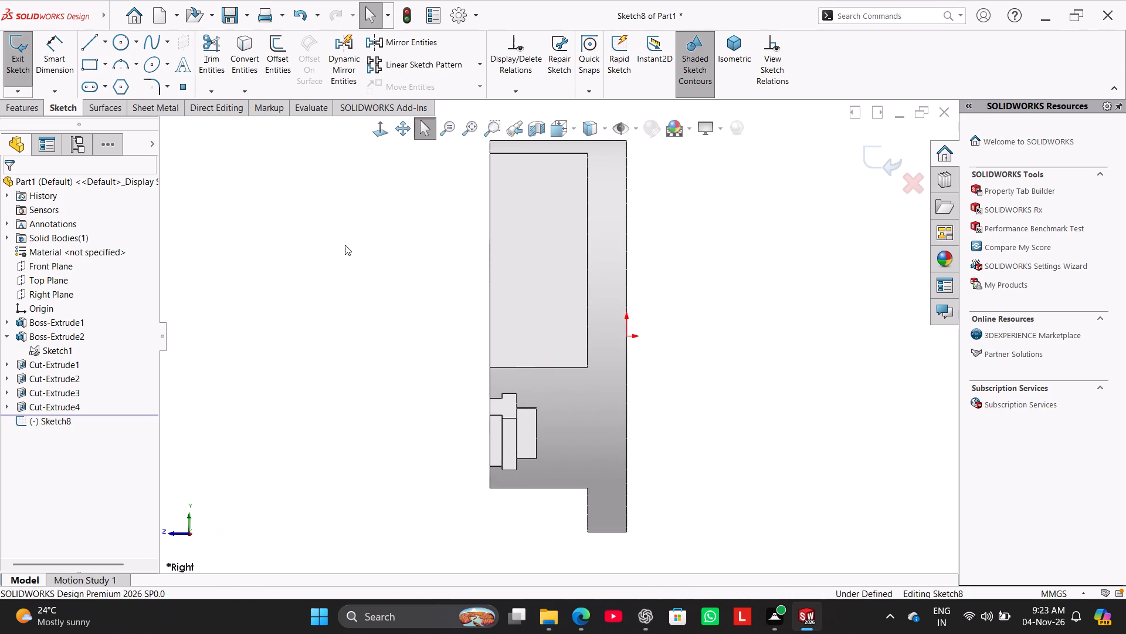
left_click(344, 247)
Check the disc's thickness with trial Smart Dimensions between its two faces, discarding them and leaving the sketch empty.
left_click(63, 59)
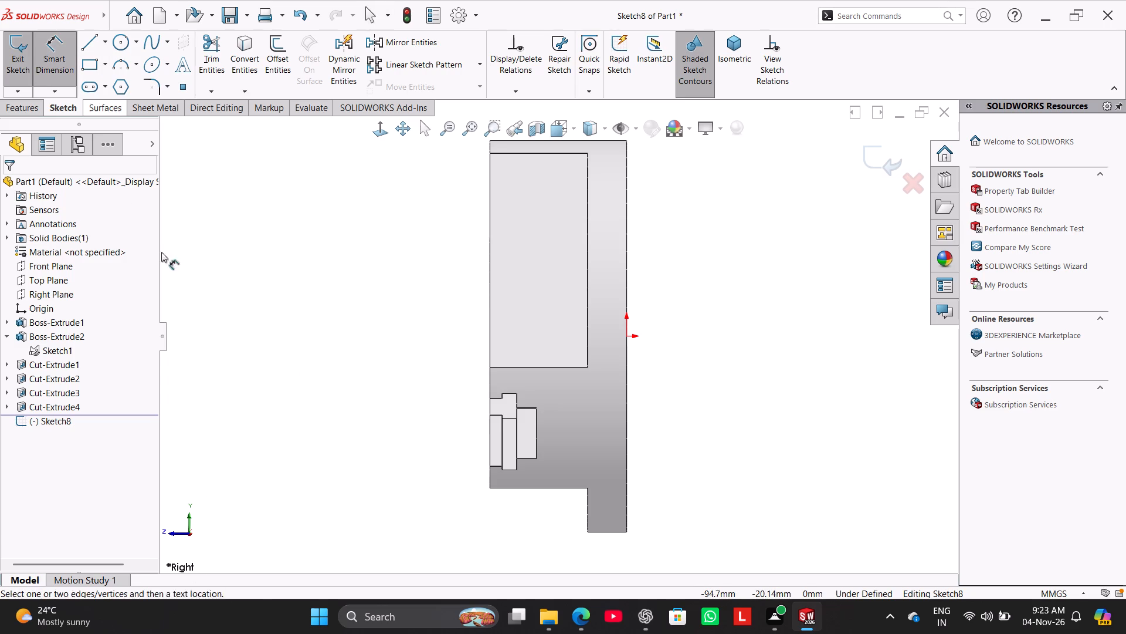
left_click(628, 491)
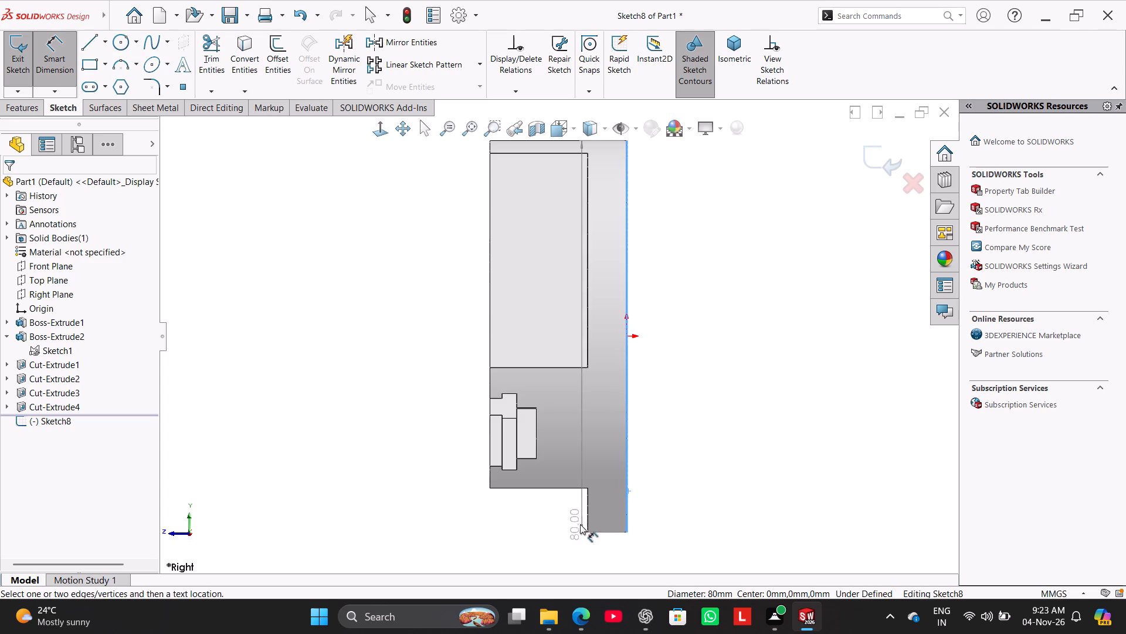
left_click(588, 507)
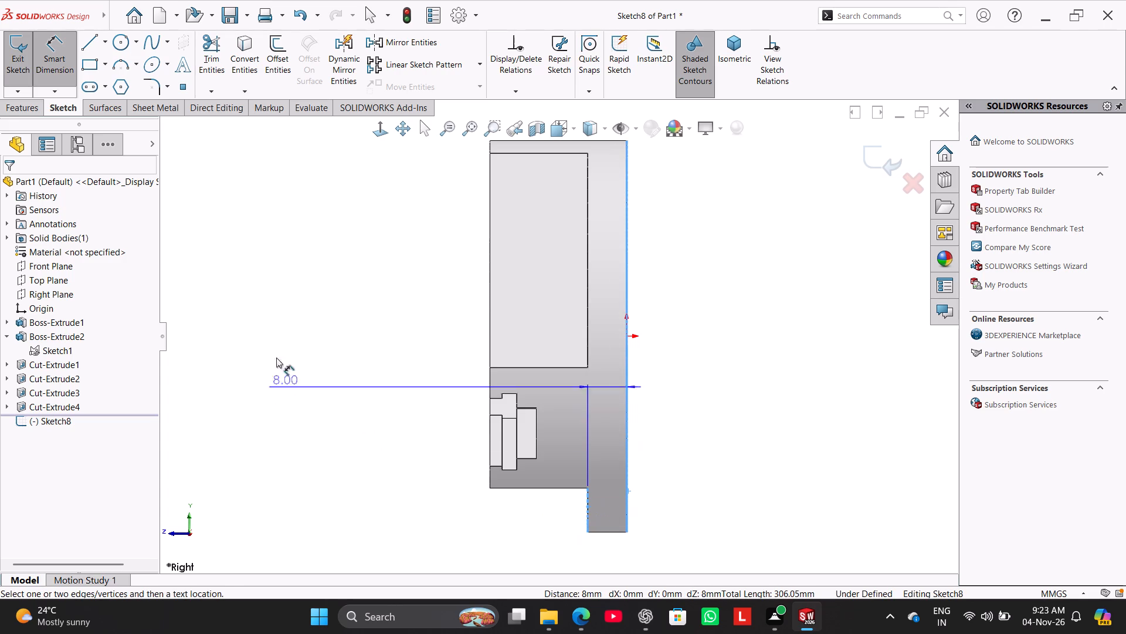
left_click(67, 64)
left_click(228, 180)
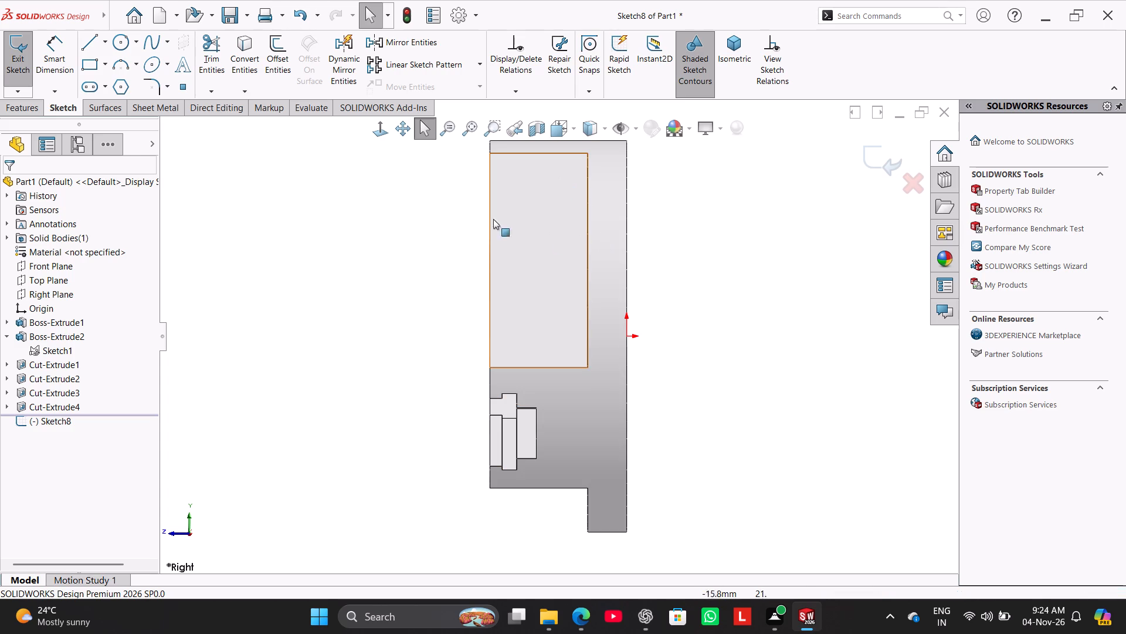
left_click(70, 58)
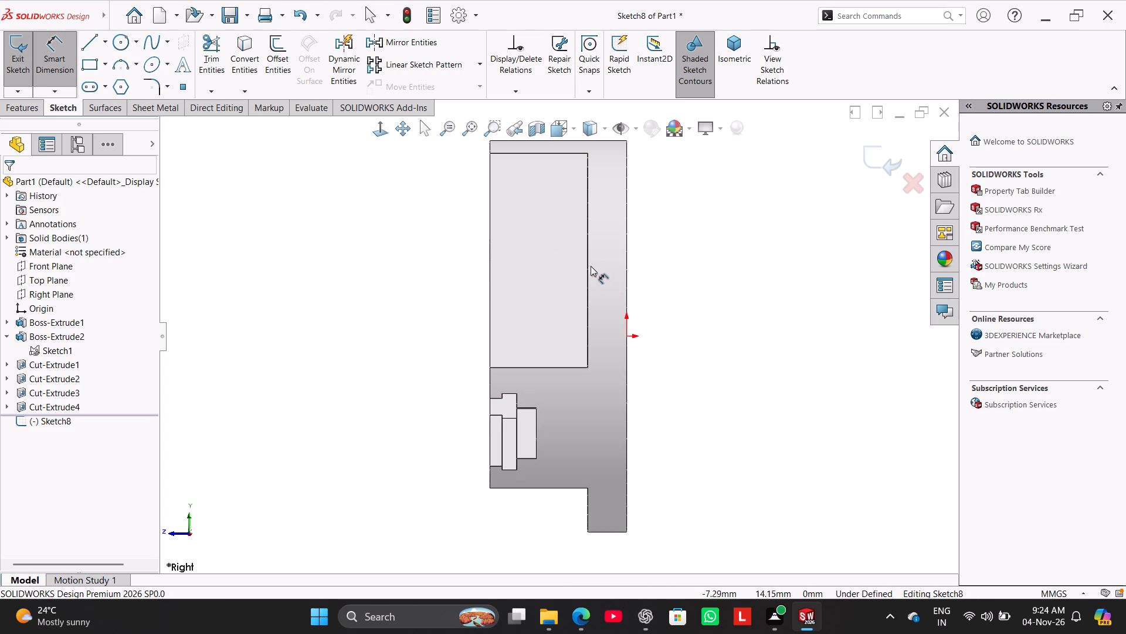
left_click(587, 259)
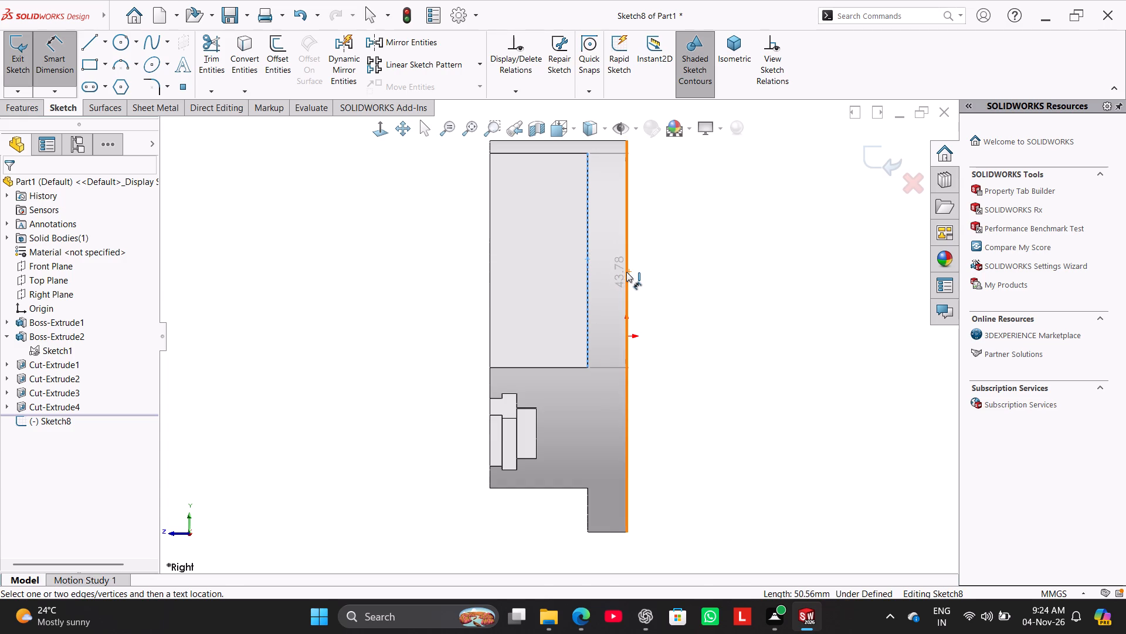
left_click(626, 272)
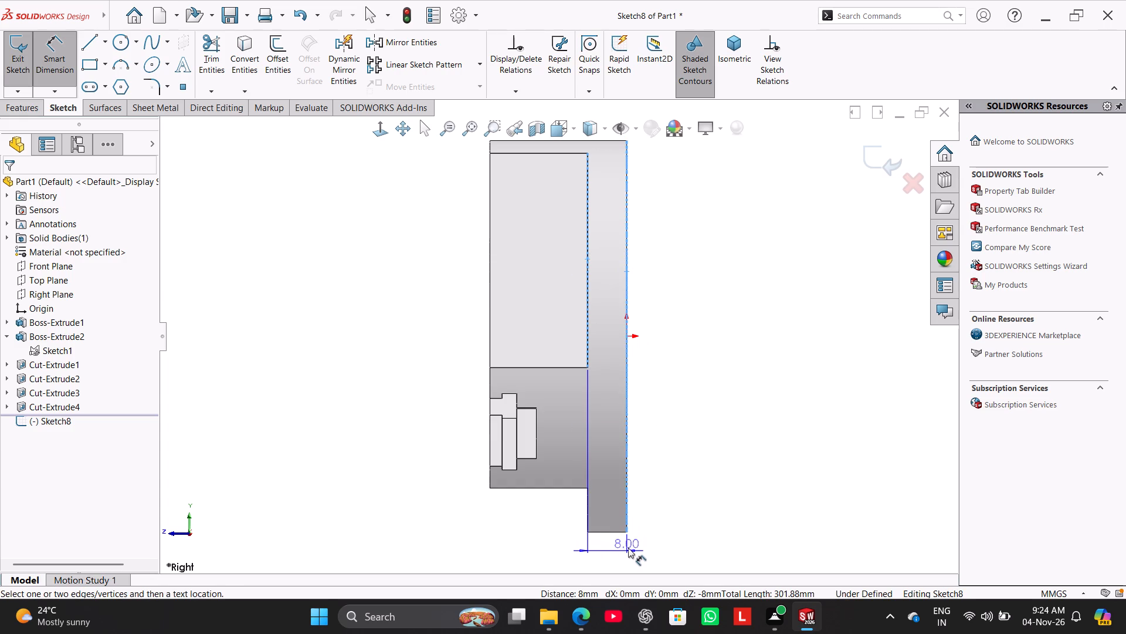
left_click(66, 57)
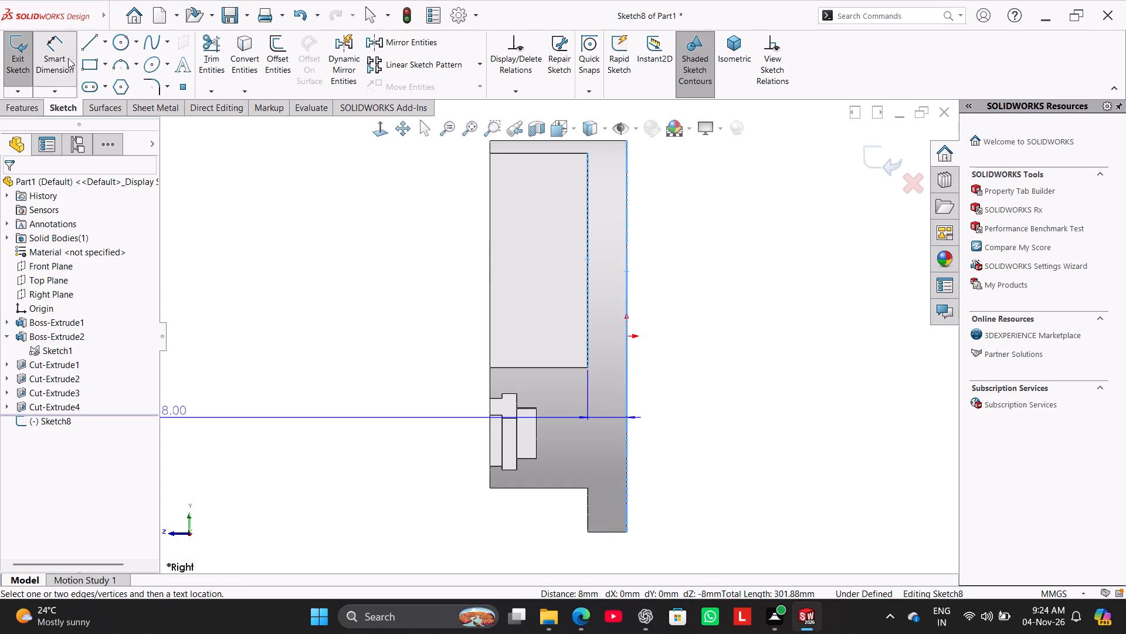
left_click(294, 241)
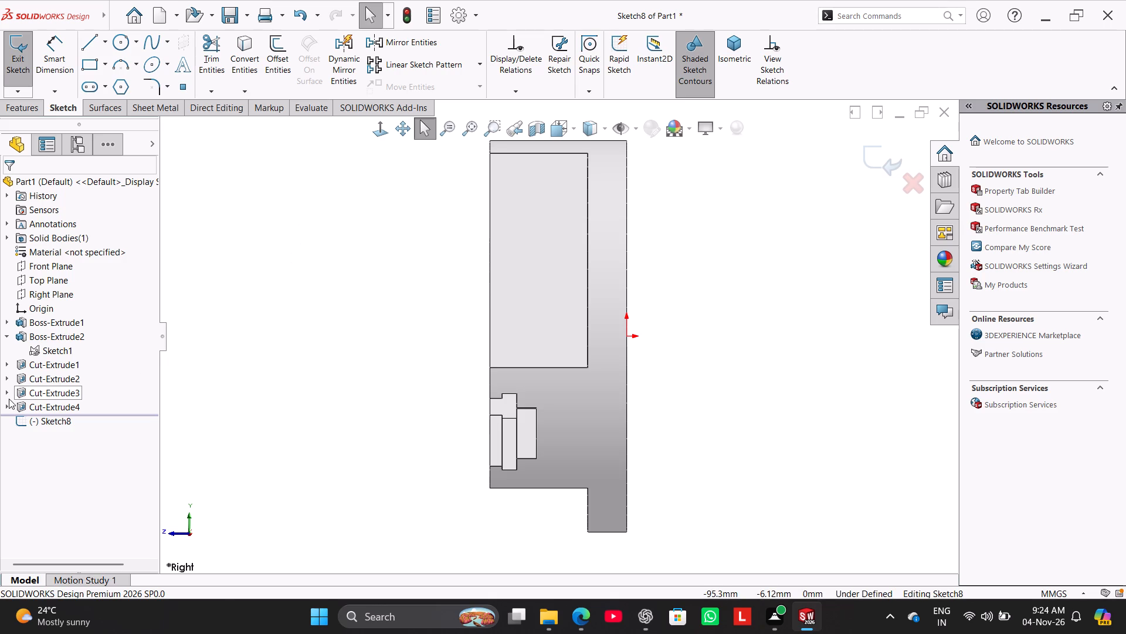
left_click(25, 59)
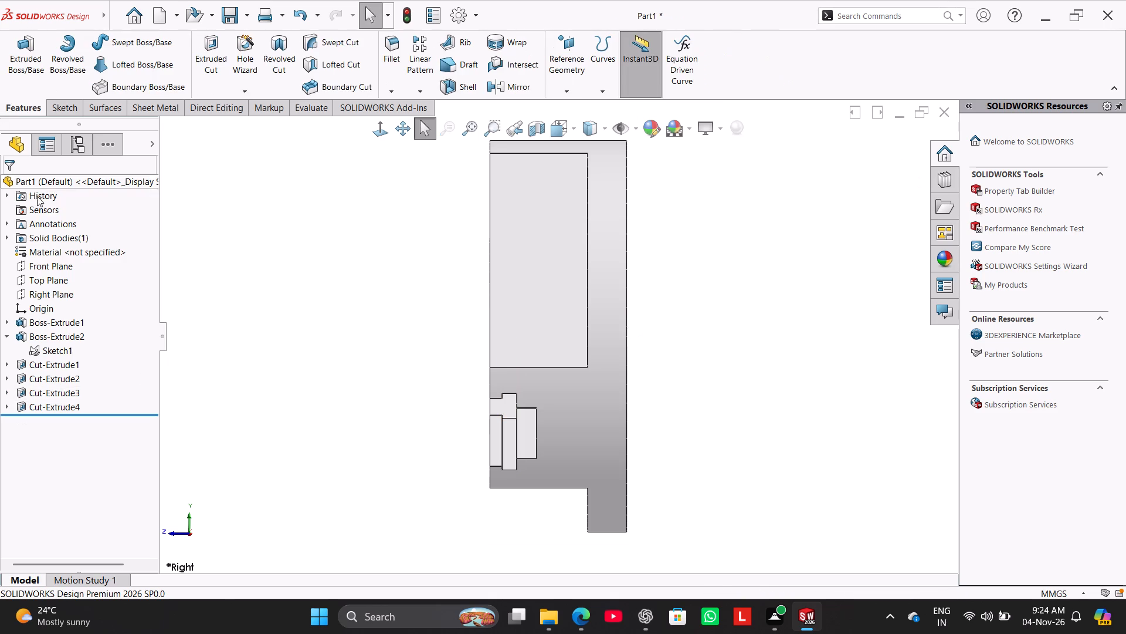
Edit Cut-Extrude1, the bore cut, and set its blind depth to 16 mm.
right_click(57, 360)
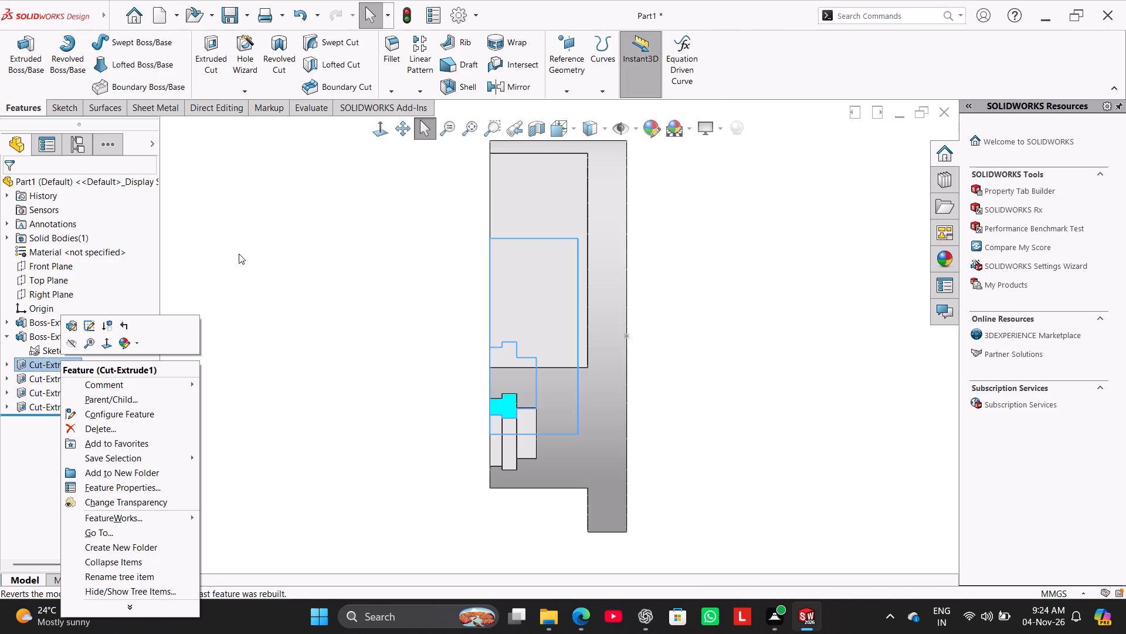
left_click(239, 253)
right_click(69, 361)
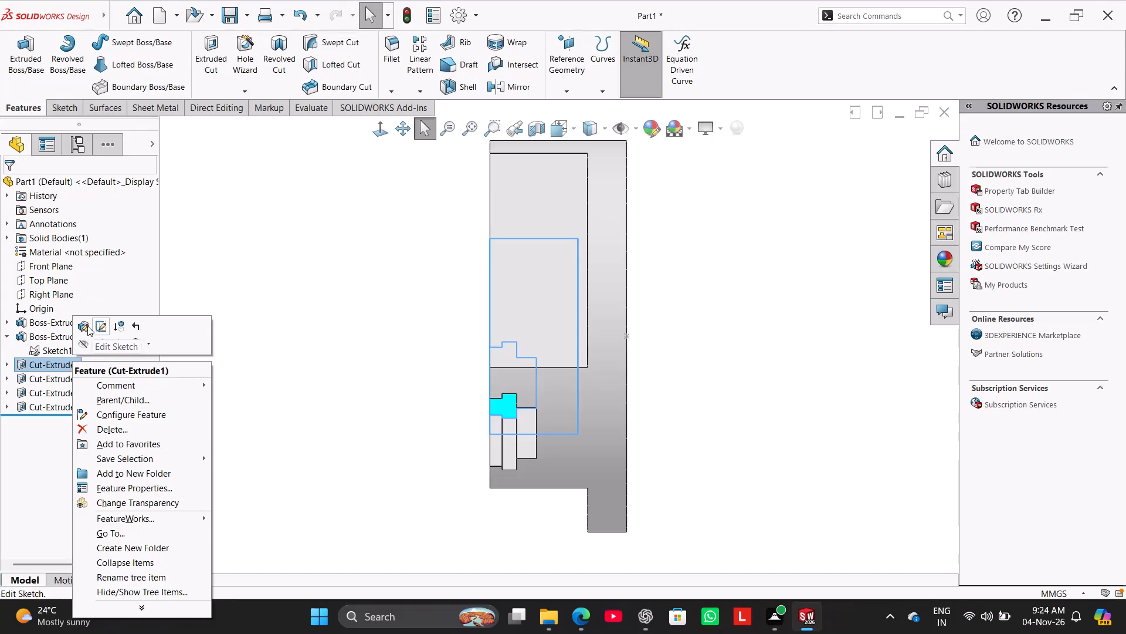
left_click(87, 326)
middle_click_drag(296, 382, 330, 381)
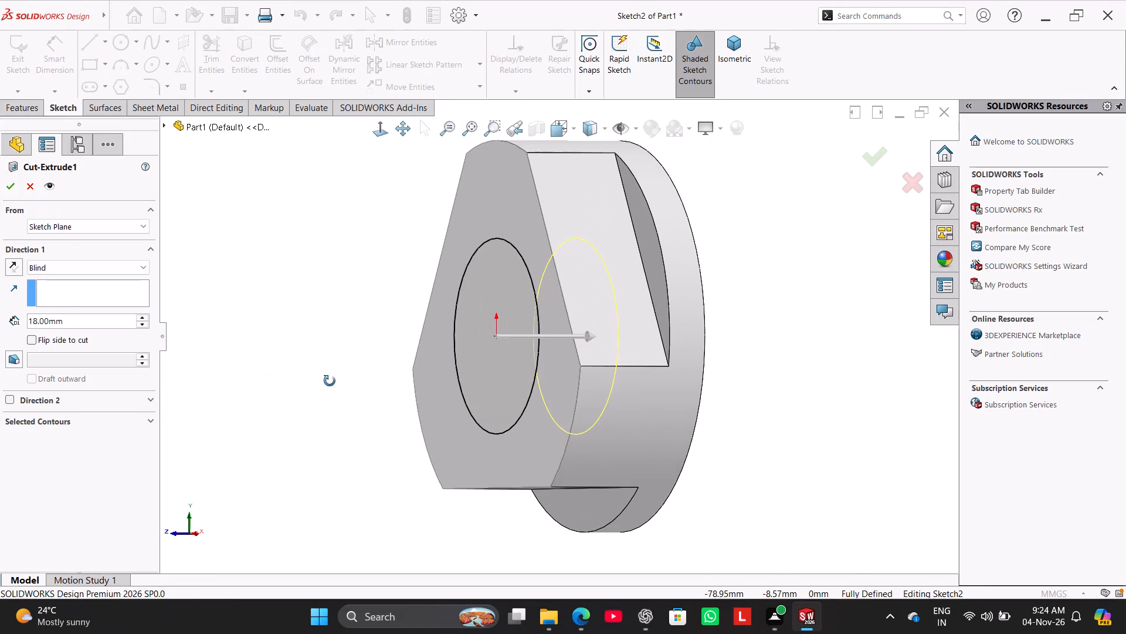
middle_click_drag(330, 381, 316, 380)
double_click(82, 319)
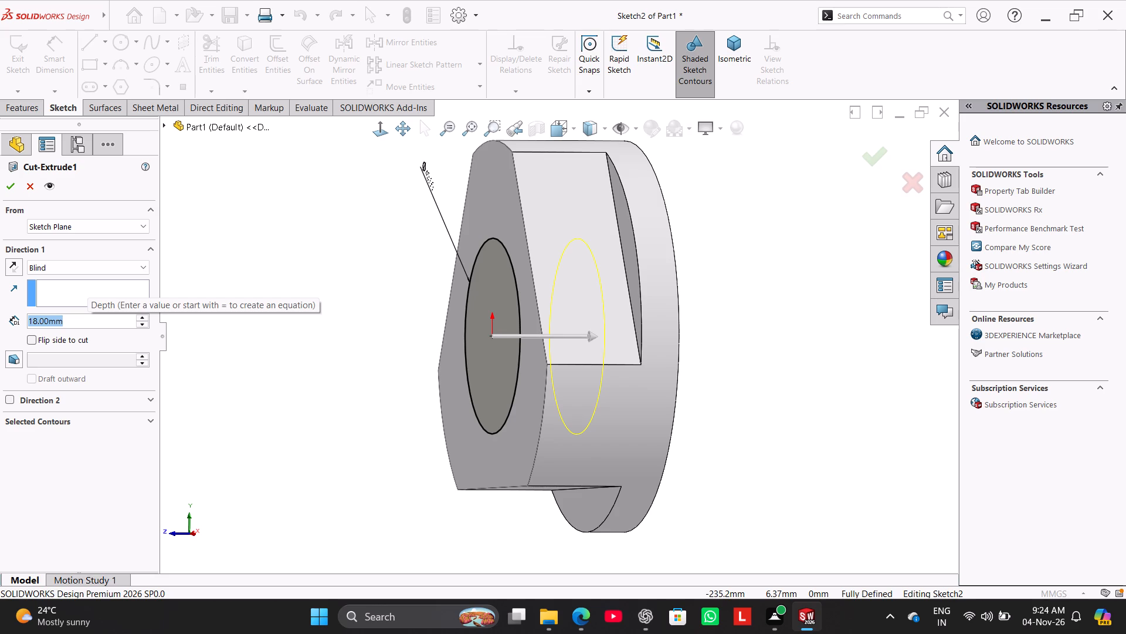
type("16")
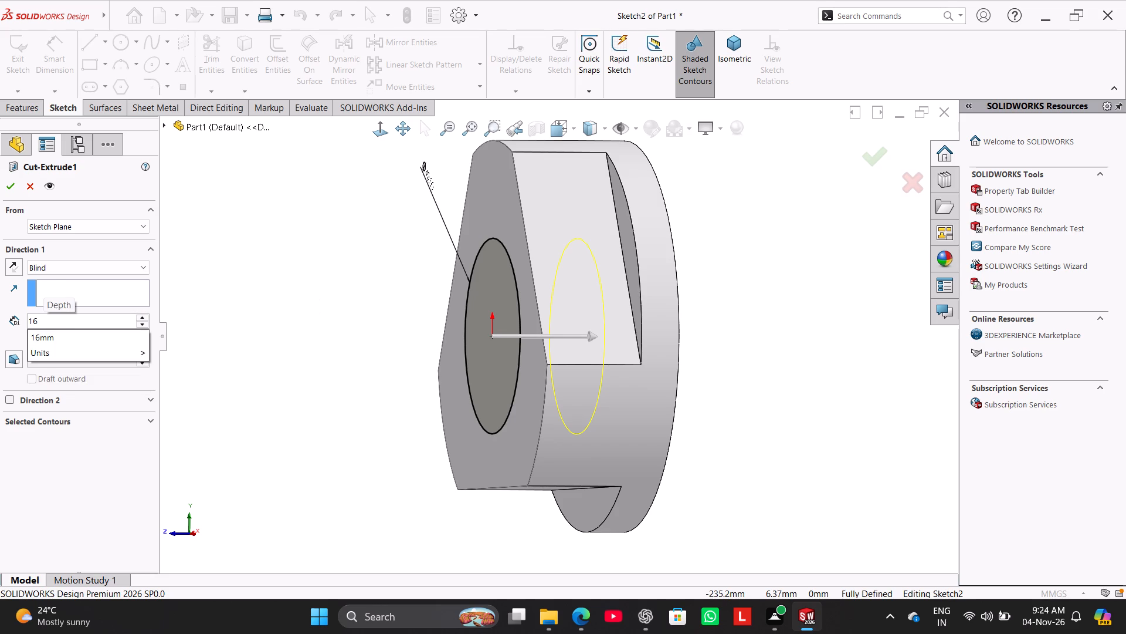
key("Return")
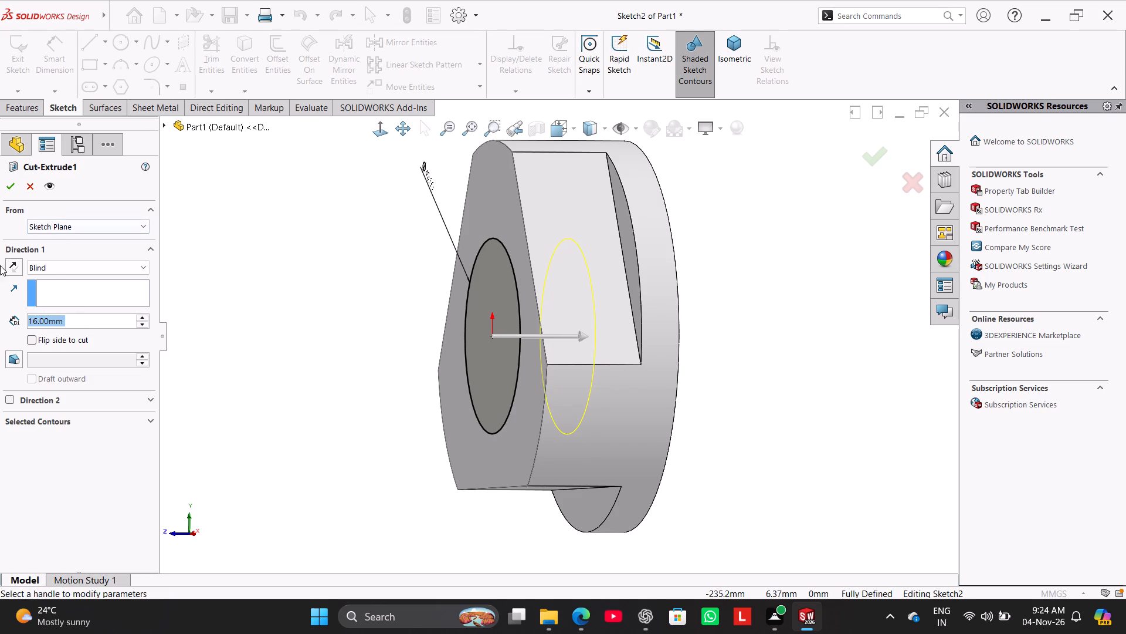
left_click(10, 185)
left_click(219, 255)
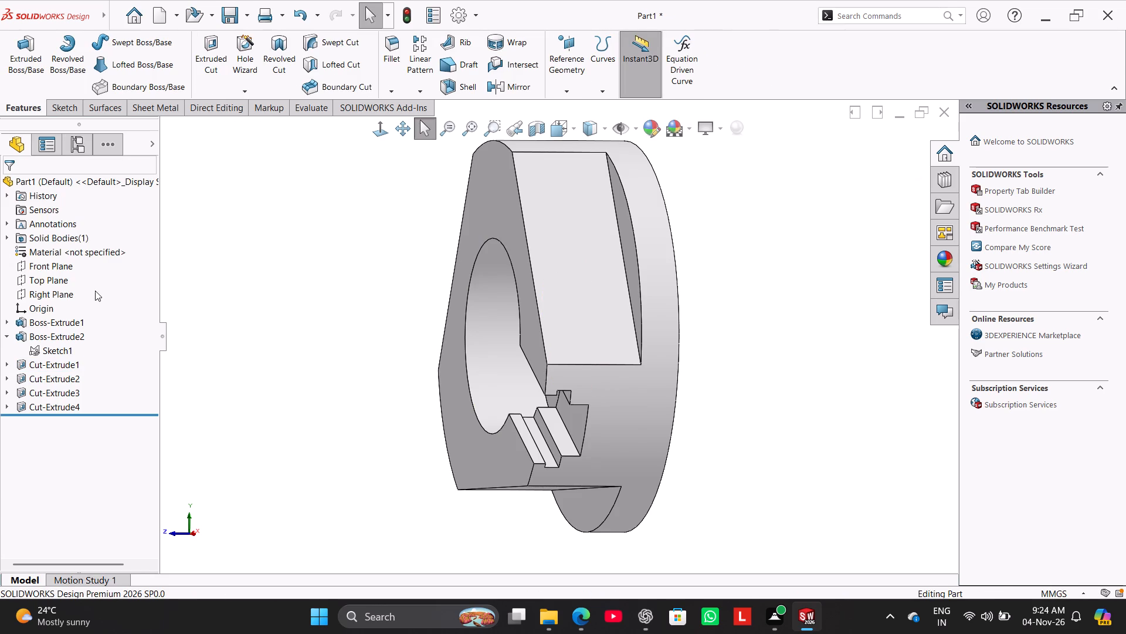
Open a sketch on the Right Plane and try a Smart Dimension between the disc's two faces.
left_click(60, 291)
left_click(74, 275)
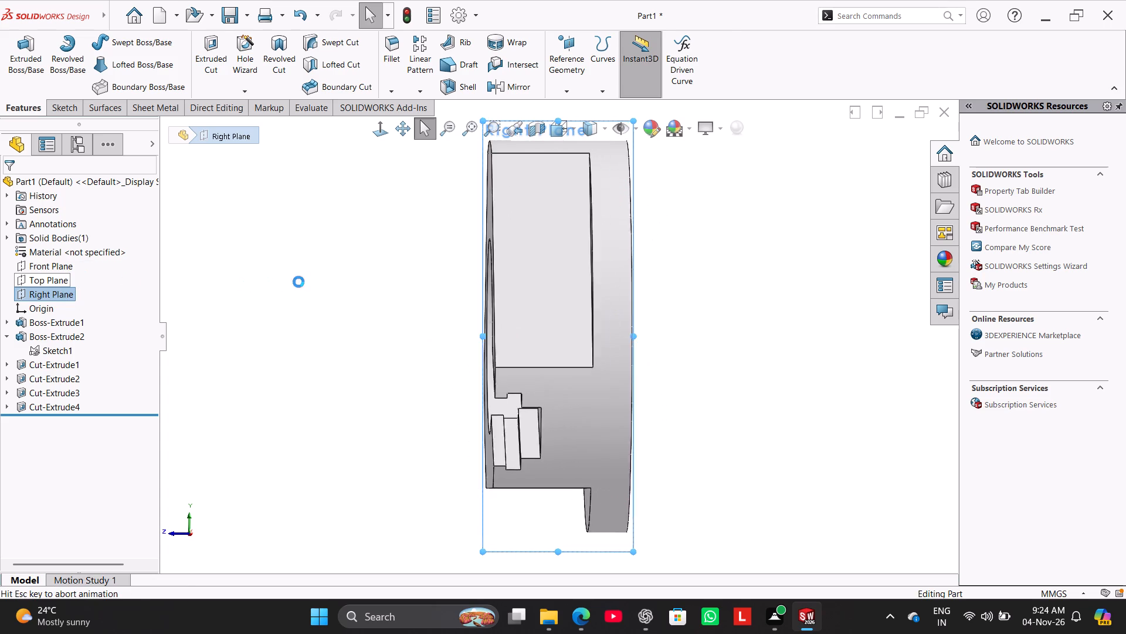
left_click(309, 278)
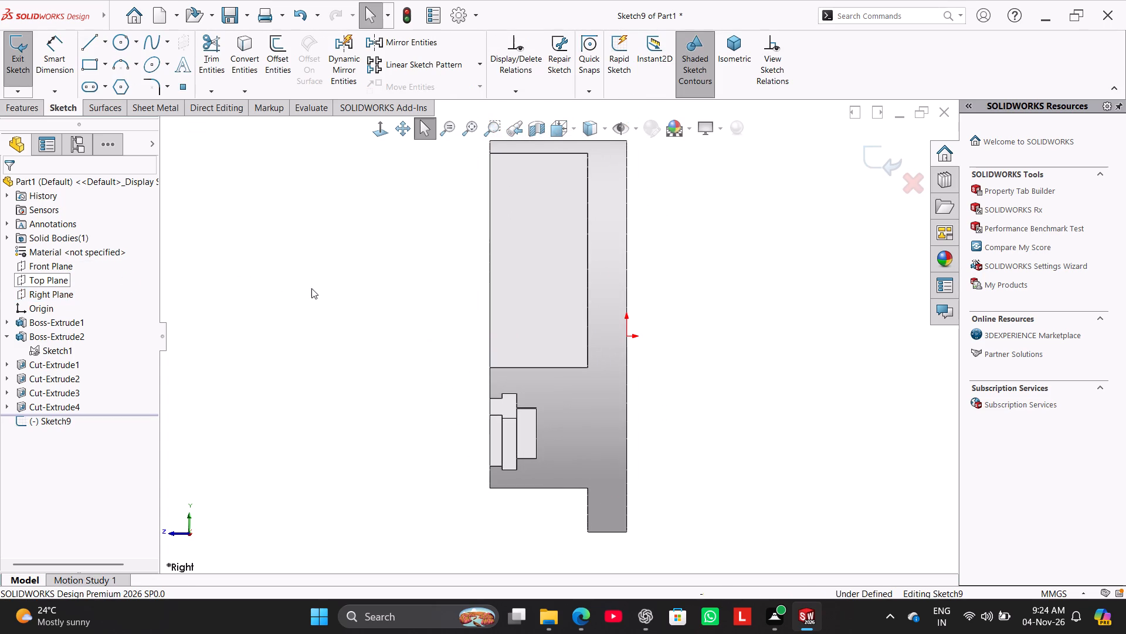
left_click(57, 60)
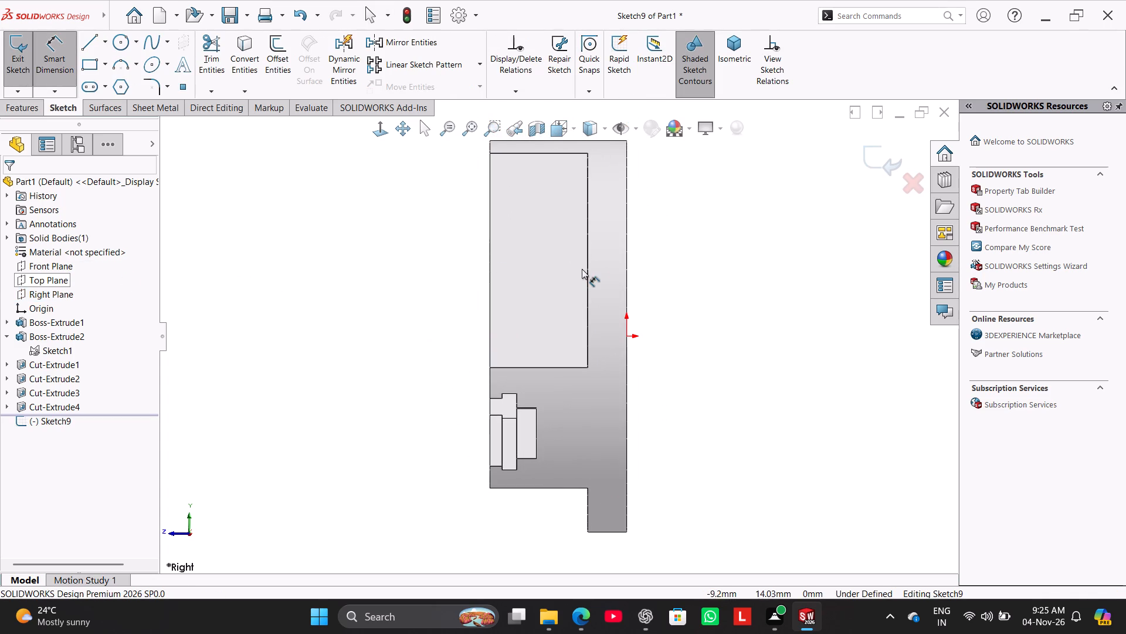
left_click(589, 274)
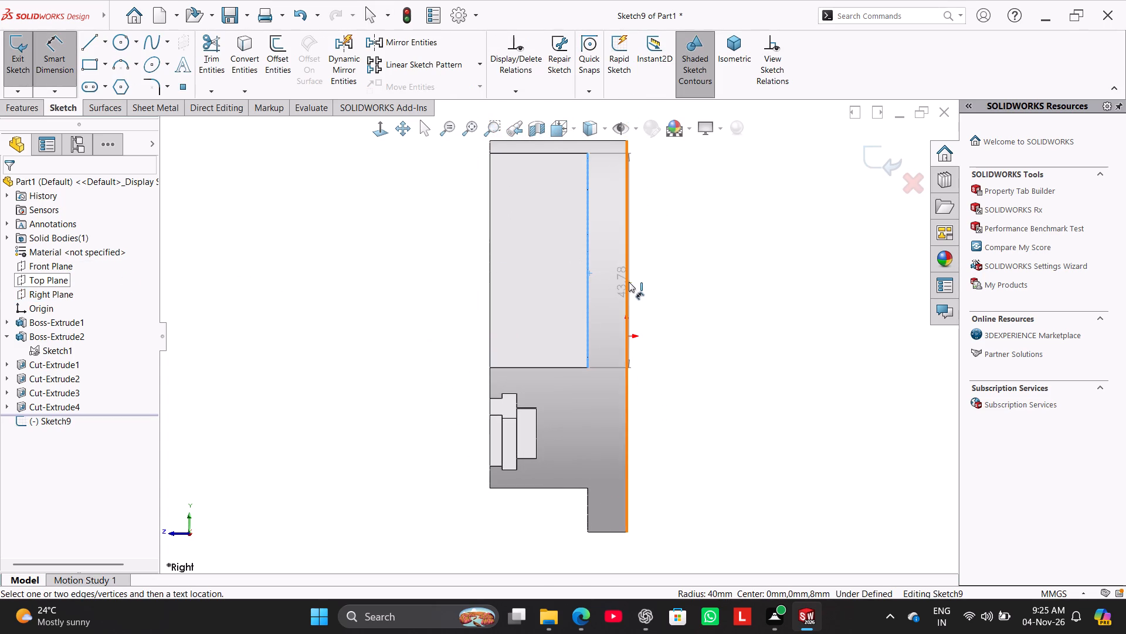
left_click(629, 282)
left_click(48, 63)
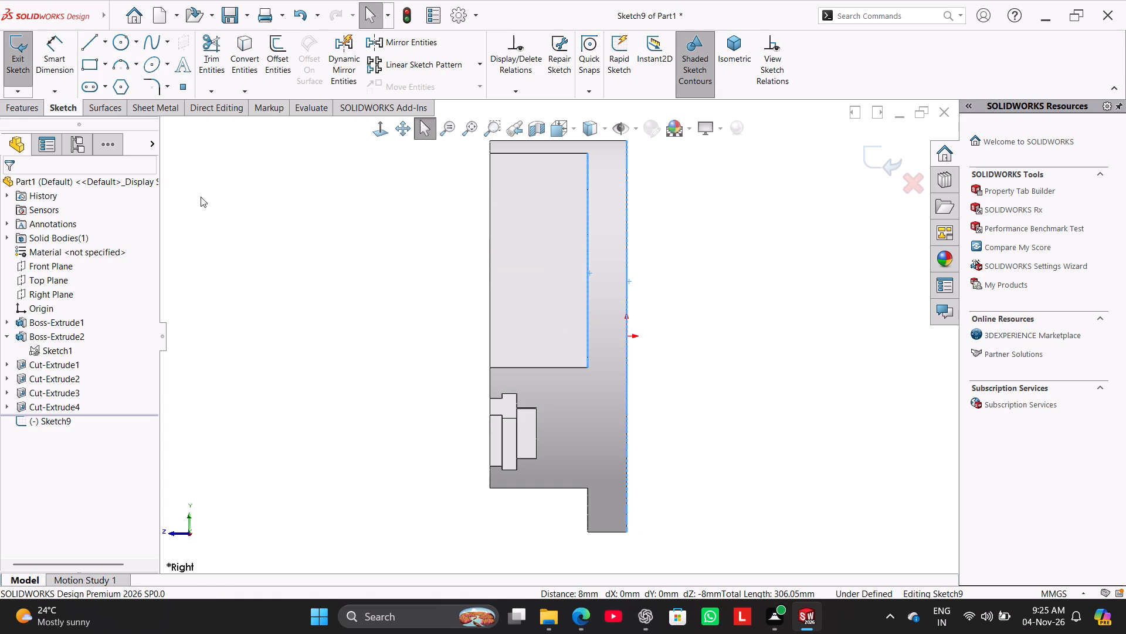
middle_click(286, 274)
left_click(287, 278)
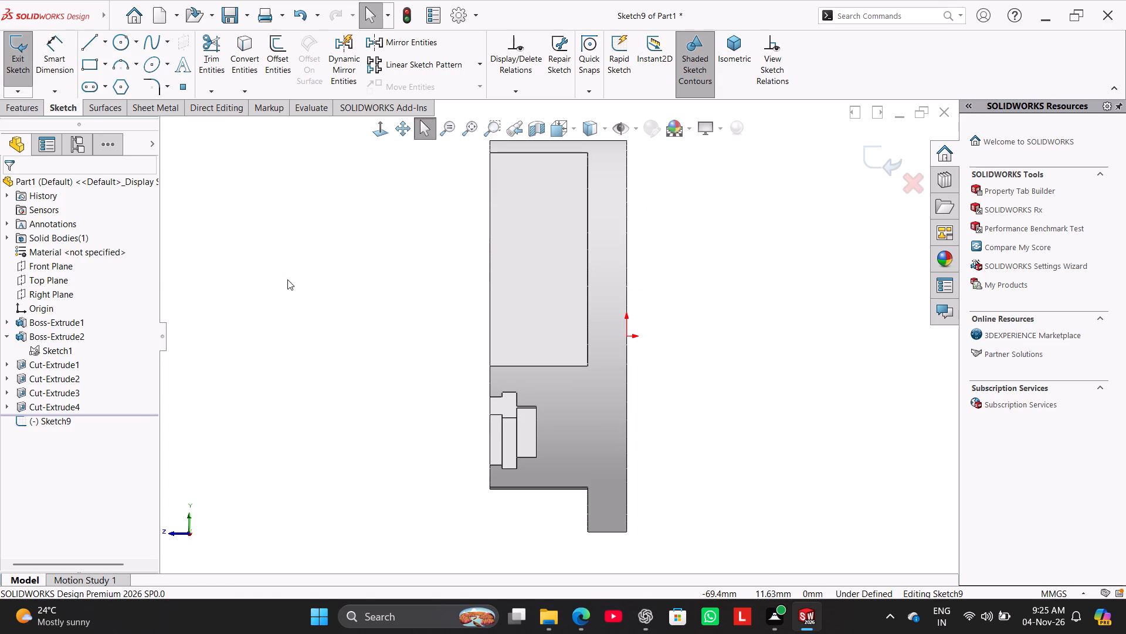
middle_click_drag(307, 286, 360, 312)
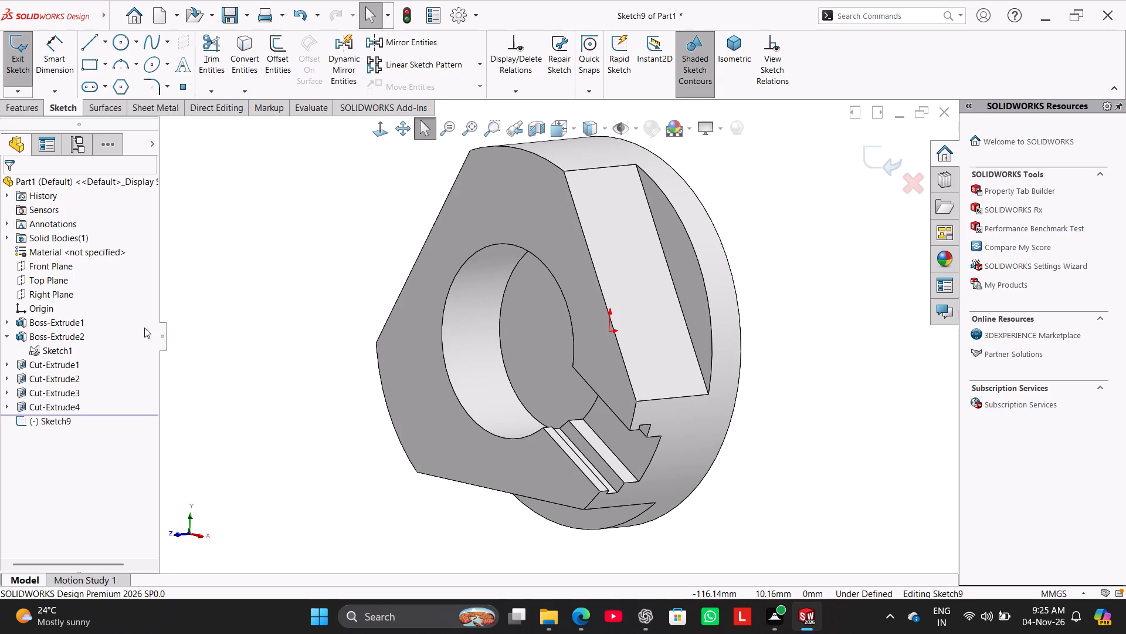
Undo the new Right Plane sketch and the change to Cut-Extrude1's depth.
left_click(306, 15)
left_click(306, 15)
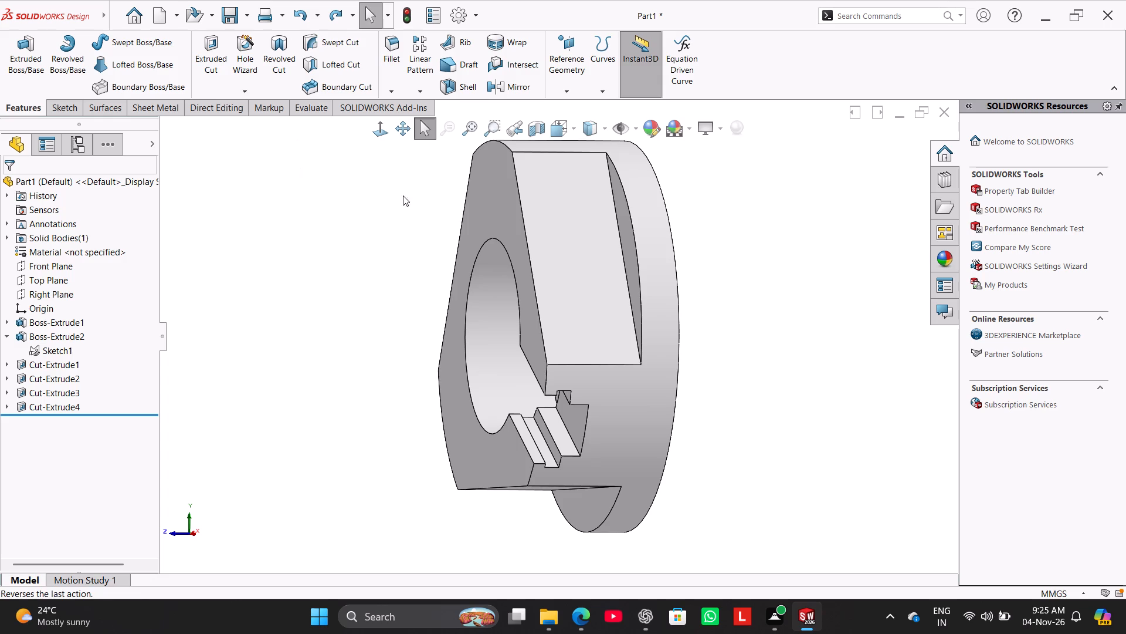
Examine the bore and slot depths square to the Right Plane with hidden lines shown, ending in a shaded isometric view.
left_click(605, 133)
left_click(584, 220)
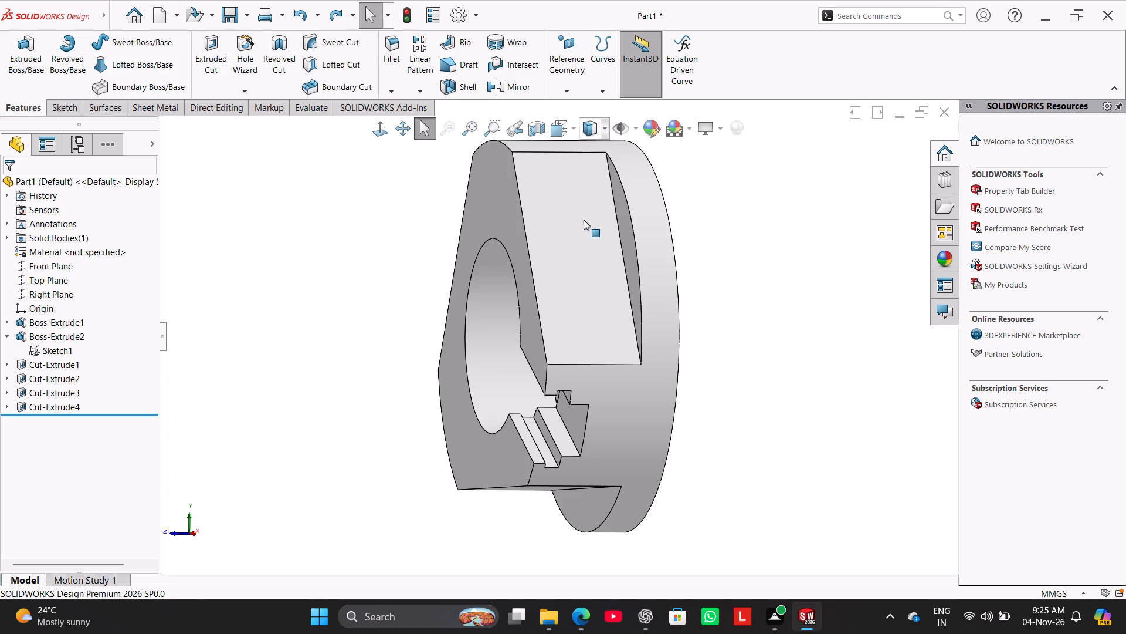
left_click(385, 131)
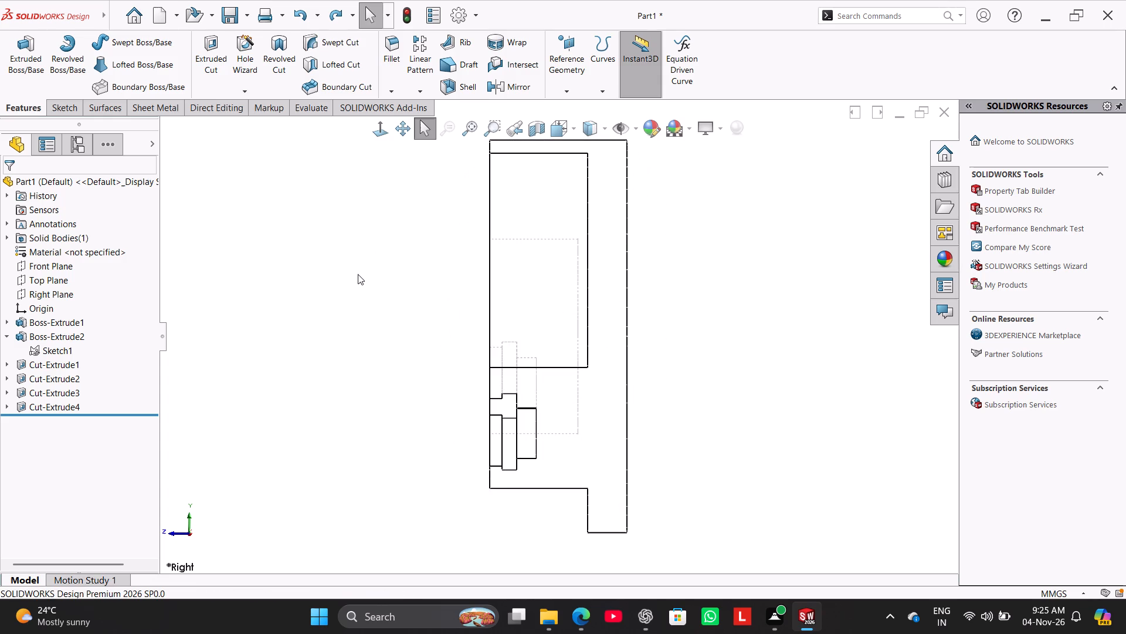
left_click(358, 274)
right_click_drag(386, 300, 545, 230)
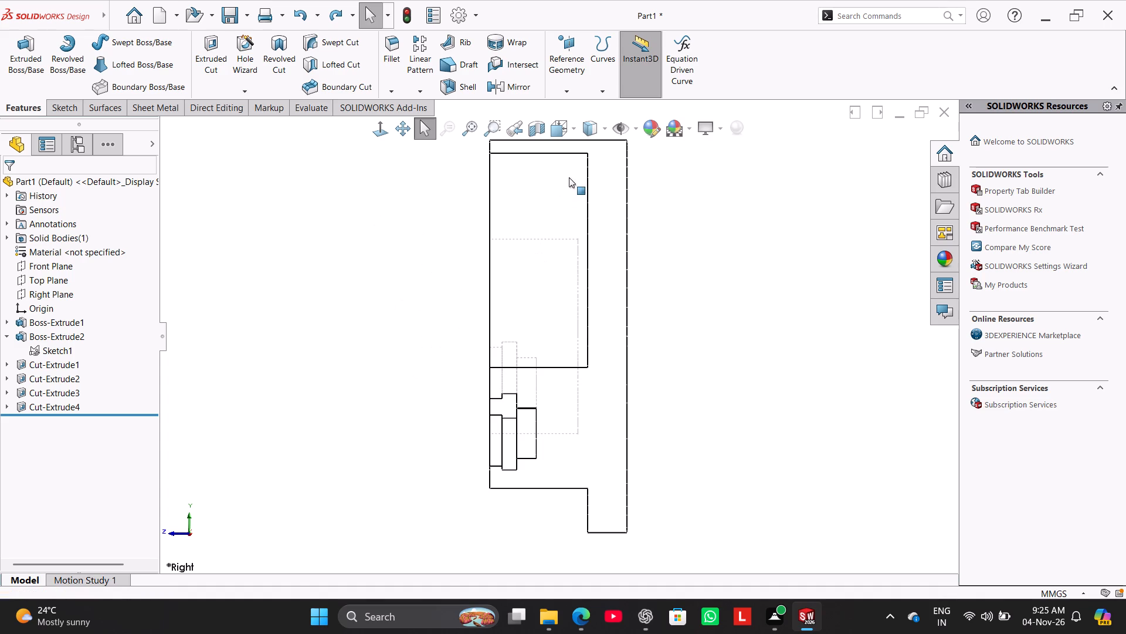
left_click(604, 131)
left_click(599, 154)
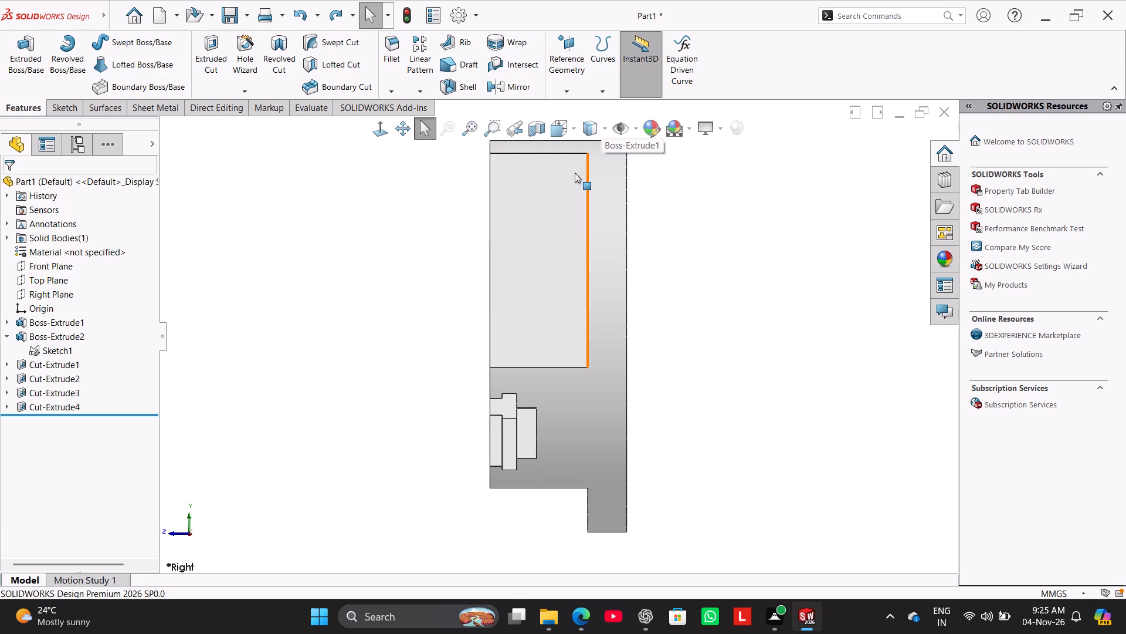
right_click_drag(448, 258, 548, 204)
left_click(443, 275)
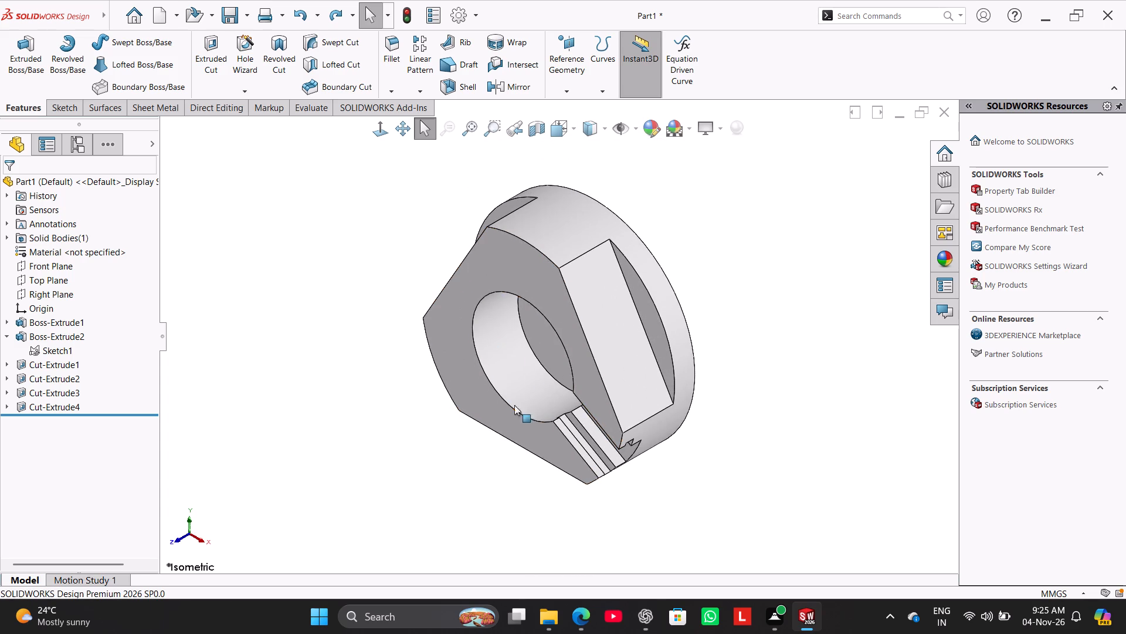
Try a circular pattern of Cut-Extrude2, Cut-Extrude3 and Cut-Extrude4 with 3 equally spaced instances over 360° about the disc's rim face.
left_click(50, 403, "ctrl")
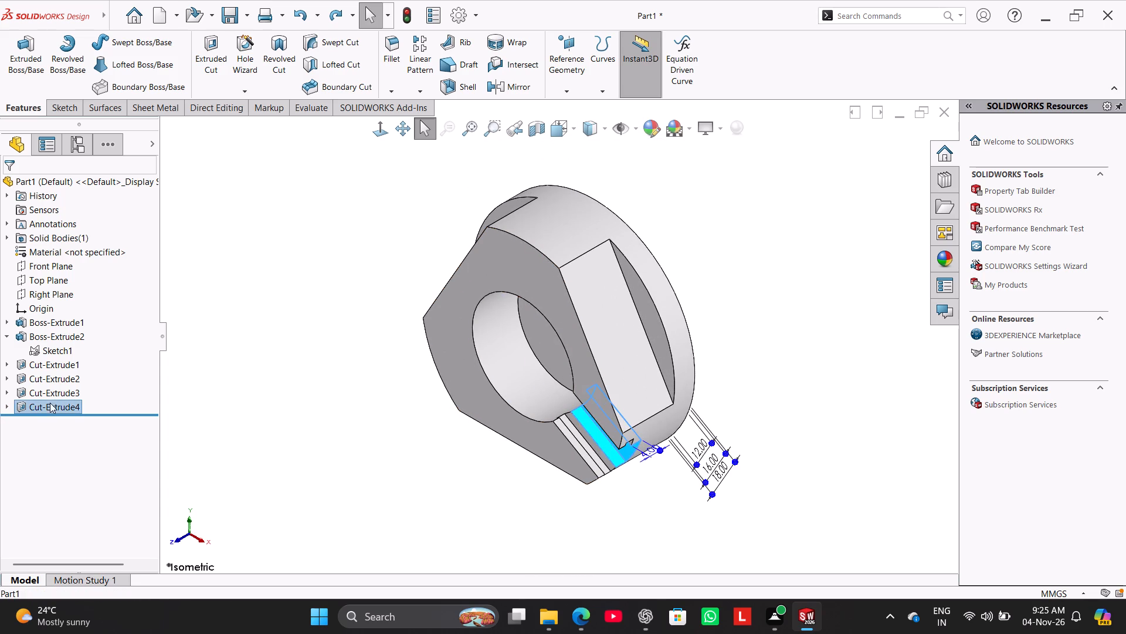
left_click(53, 393, "ctrl")
left_click(60, 376, "ctrl")
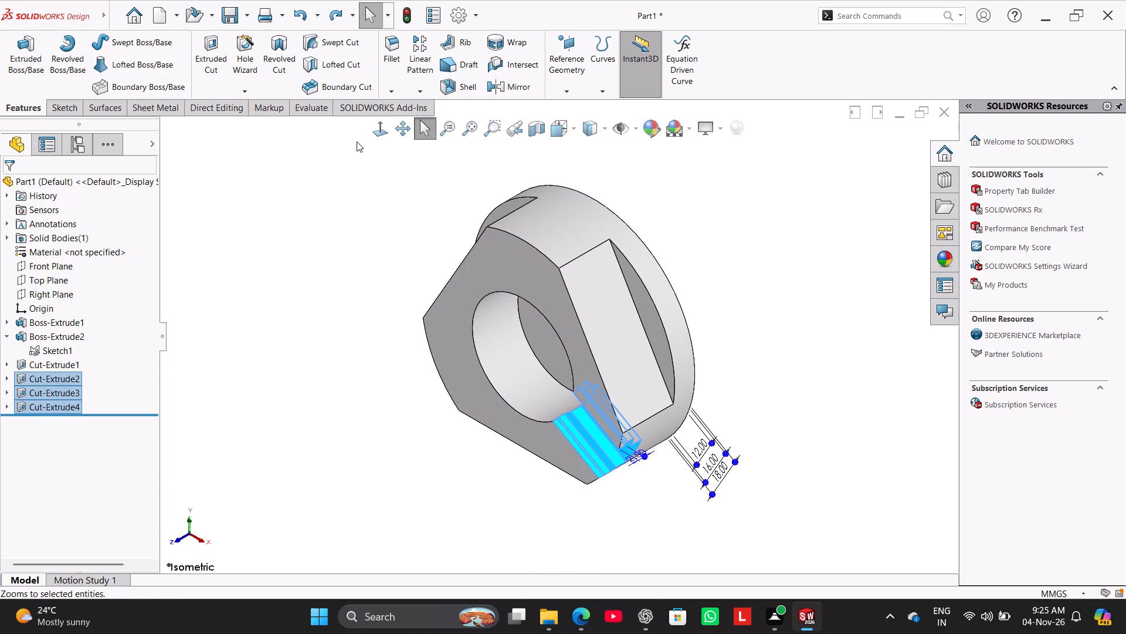
left_click(425, 86)
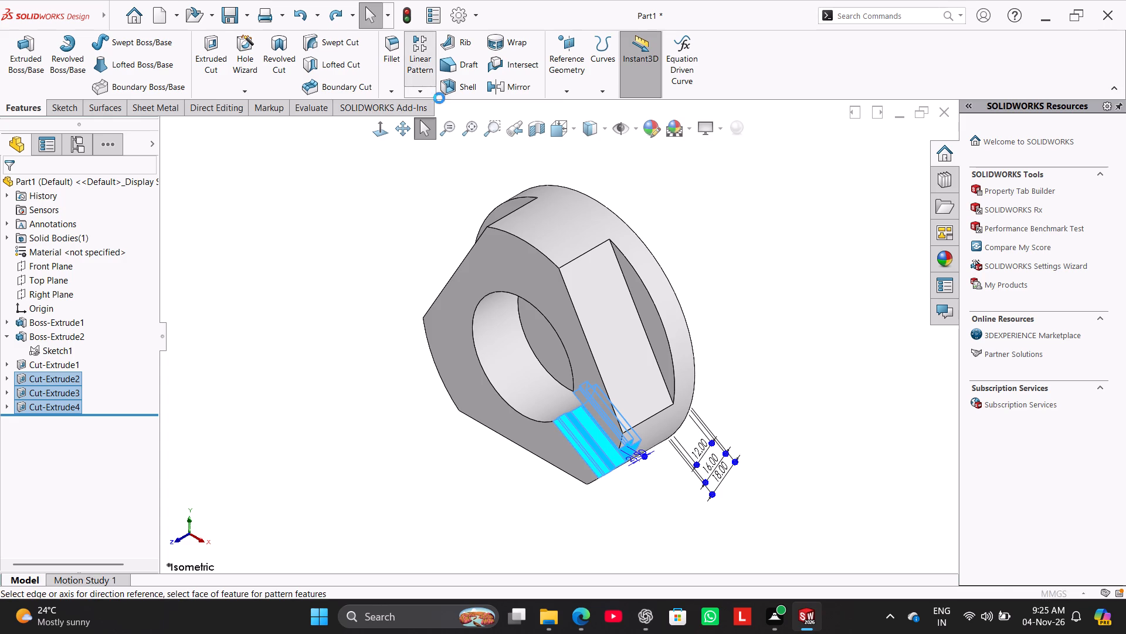
left_click(38, 191)
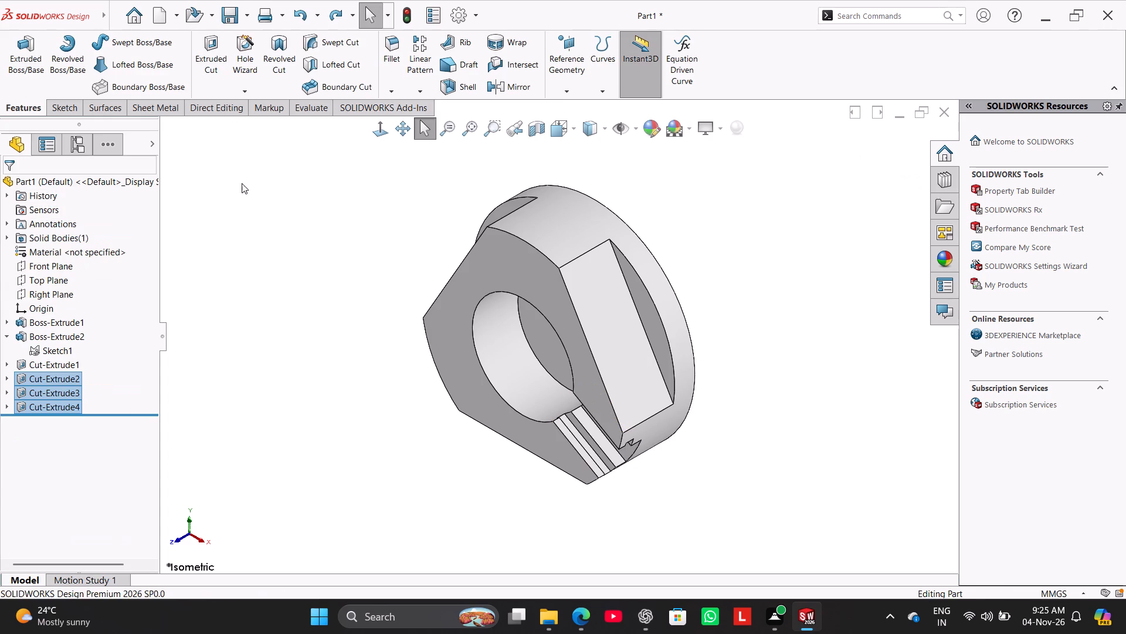
left_click(432, 92)
left_click(442, 116)
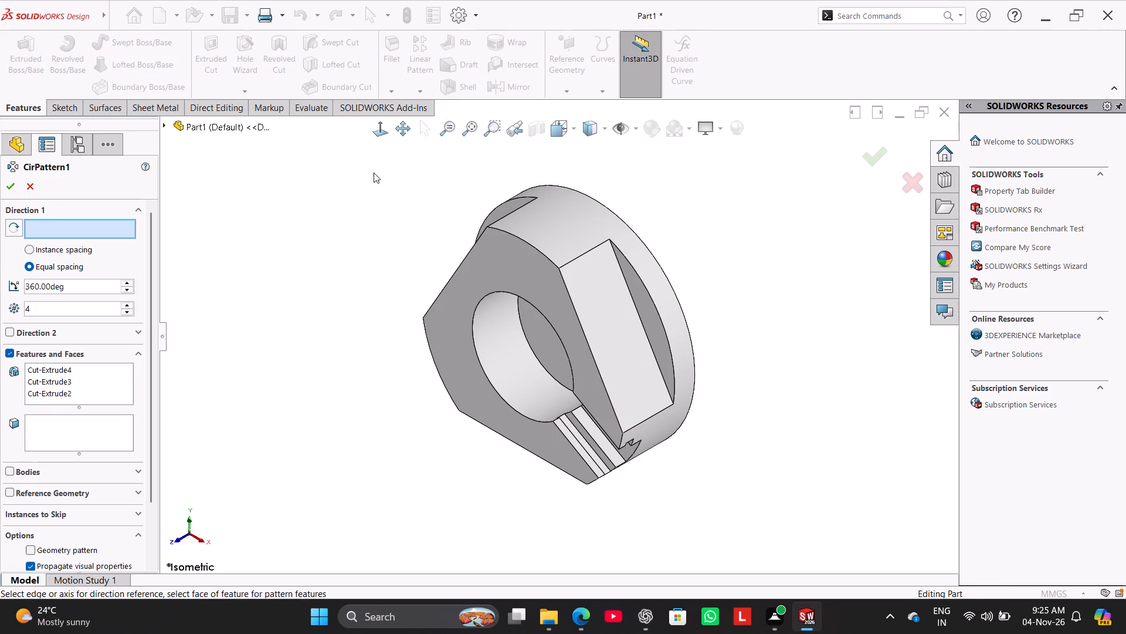
double_click(48, 309)
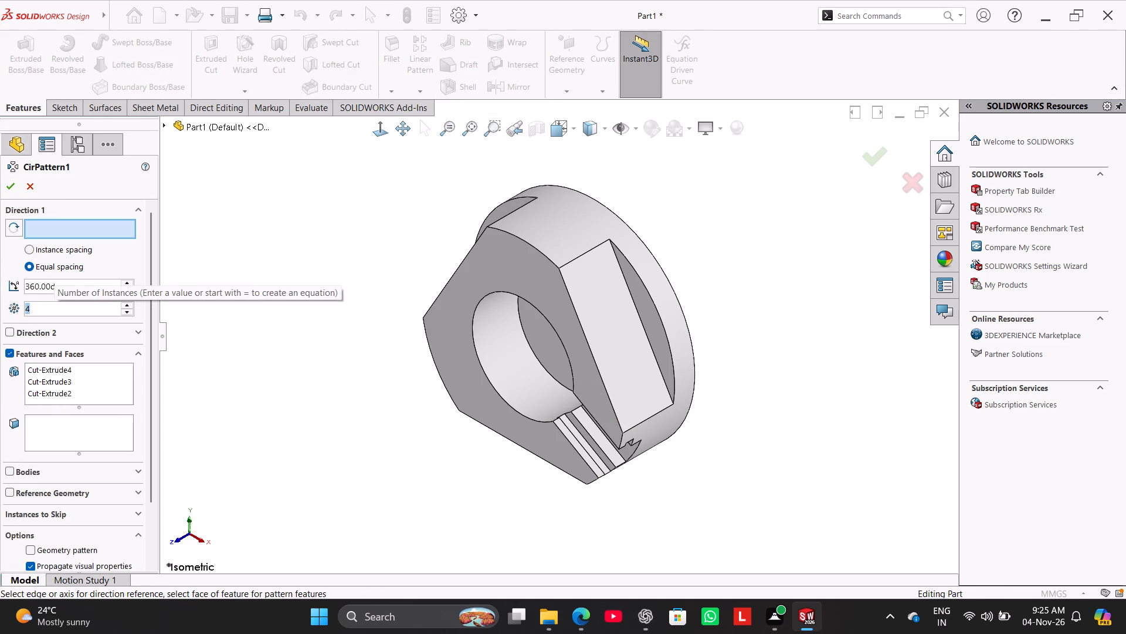
key("3")
key("Return")
left_click(528, 220)
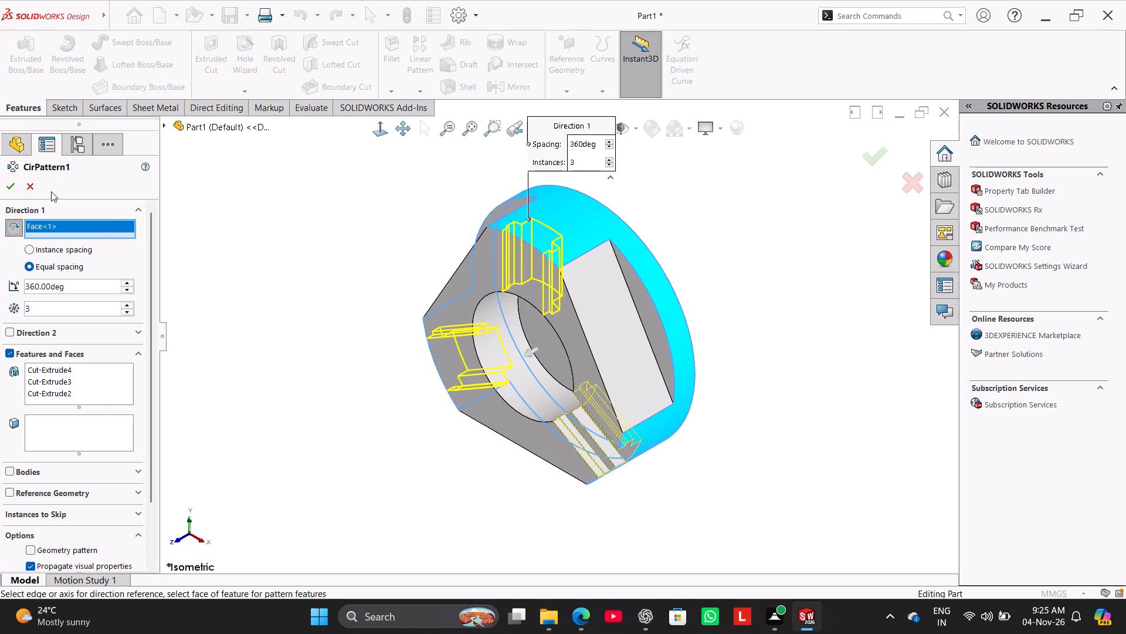
left_click(8, 187)
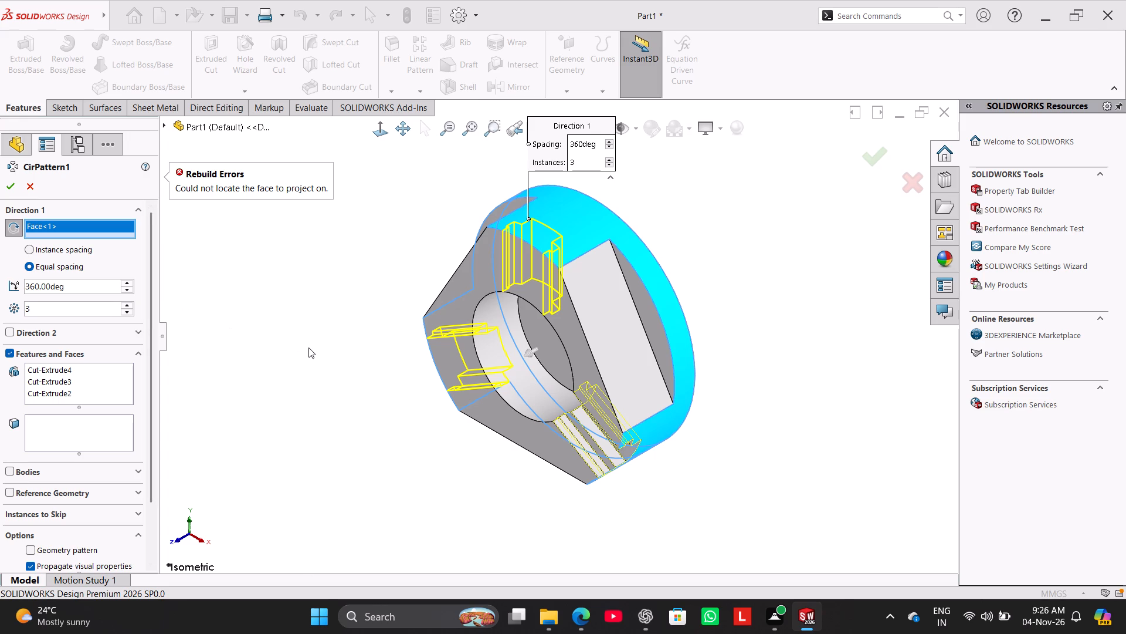
Circularly pattern the three slot cuts about the bore's cylindrical face, 3 equally spaced instances over 360°, with Geometry pattern enabled.
middle_click_drag(308, 348, 376, 236)
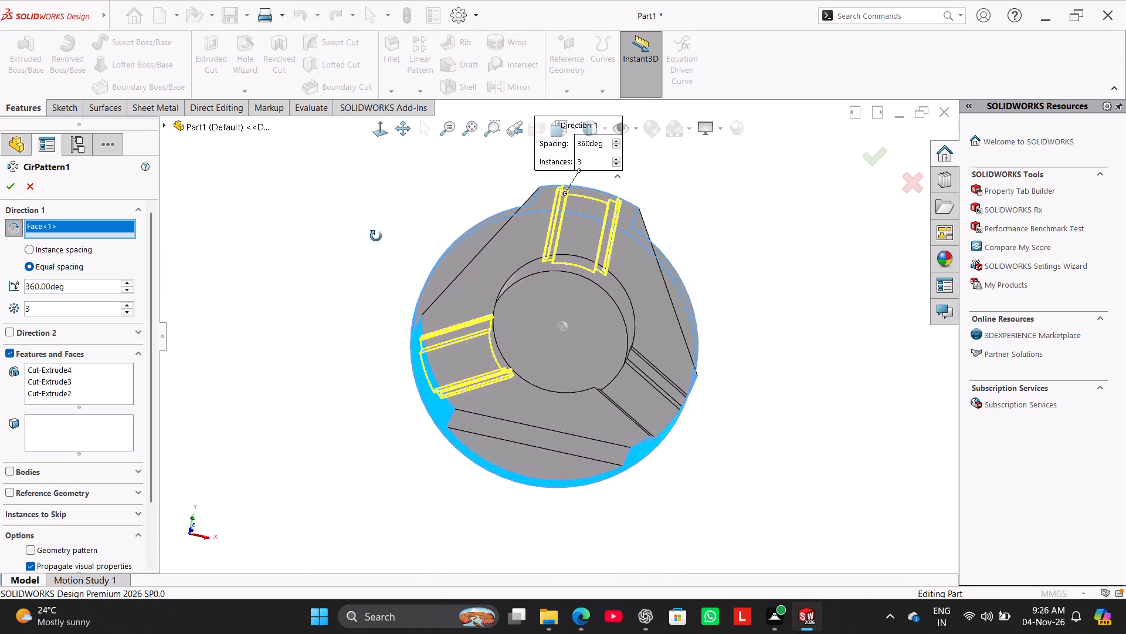
middle_click_drag(376, 236, 351, 235)
right_click(84, 222)
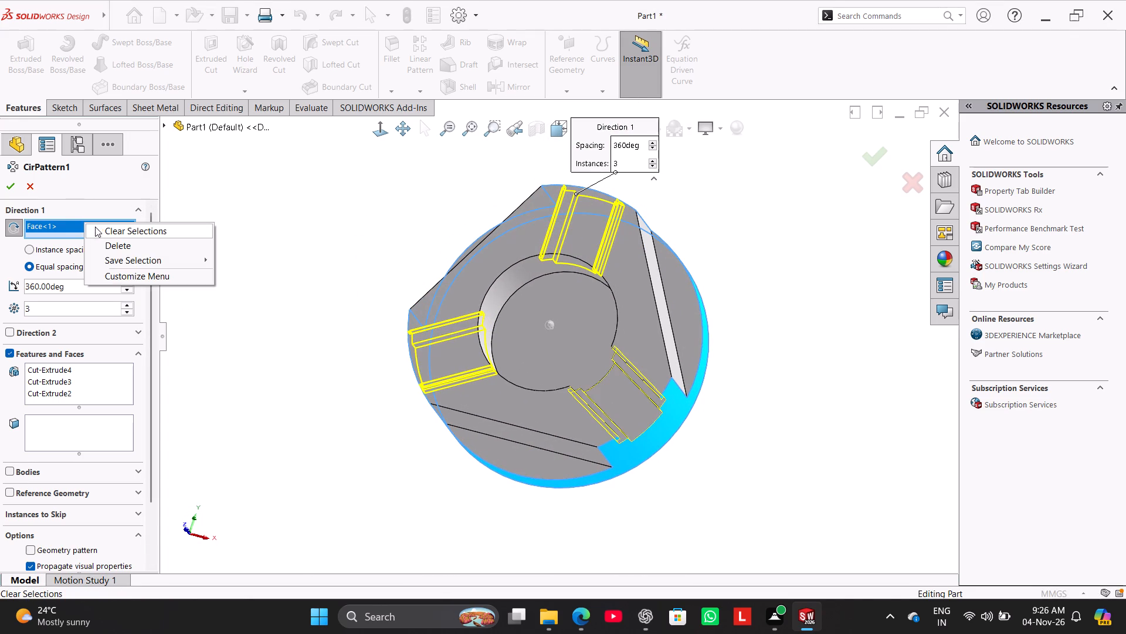
left_click(111, 230)
left_click(501, 288)
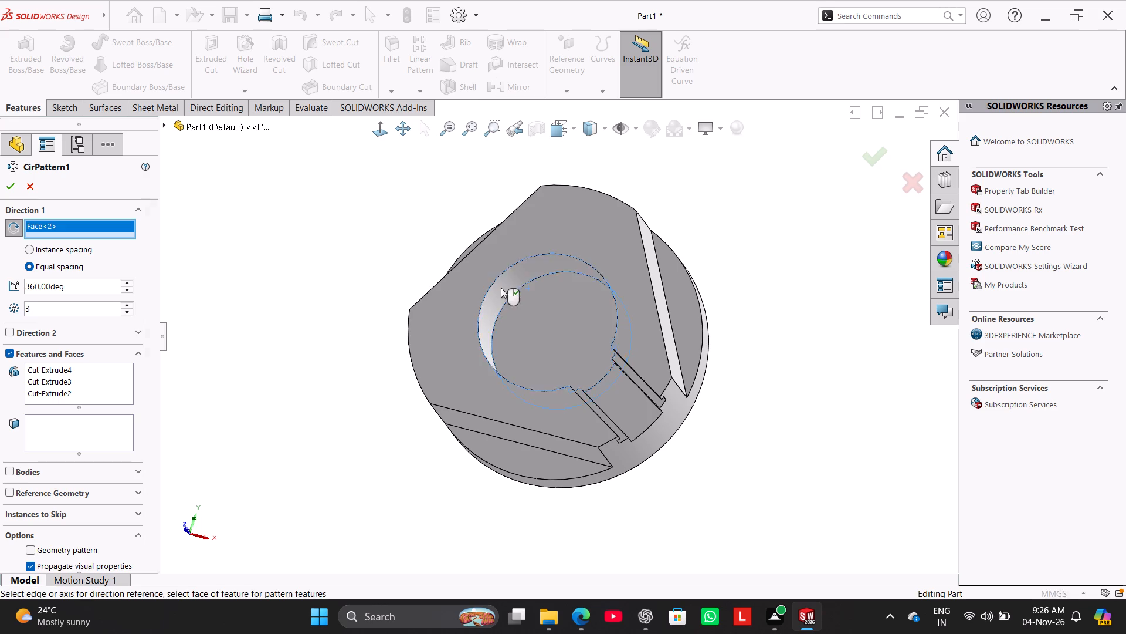
middle_click_drag(268, 228, 283, 229)
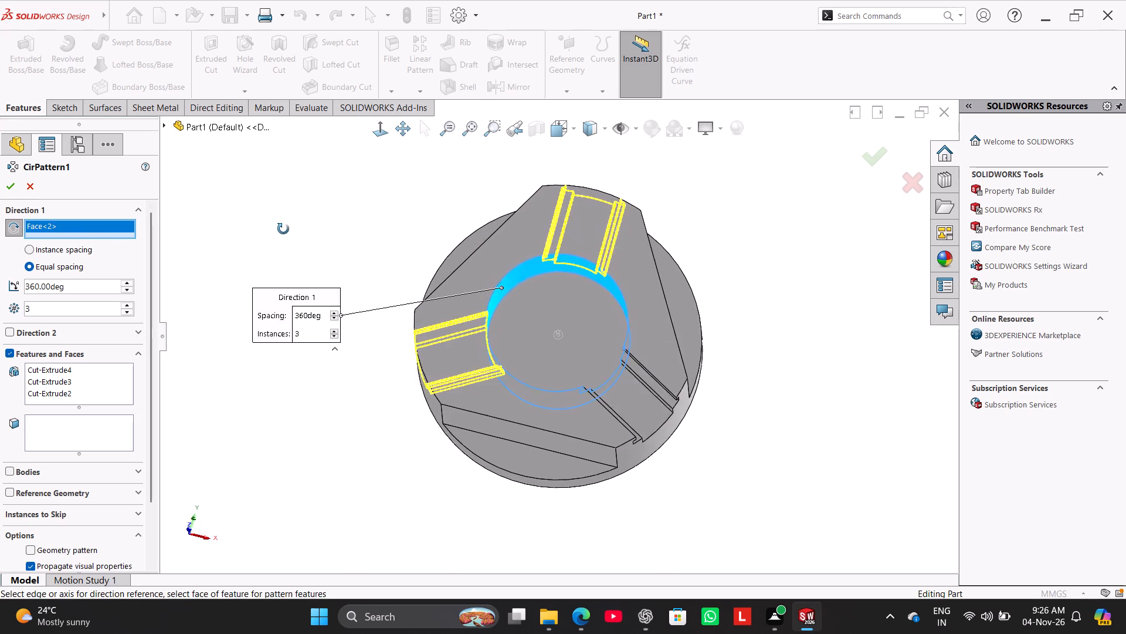
middle_click_drag(283, 229, 316, 247)
left_click(12, 184)
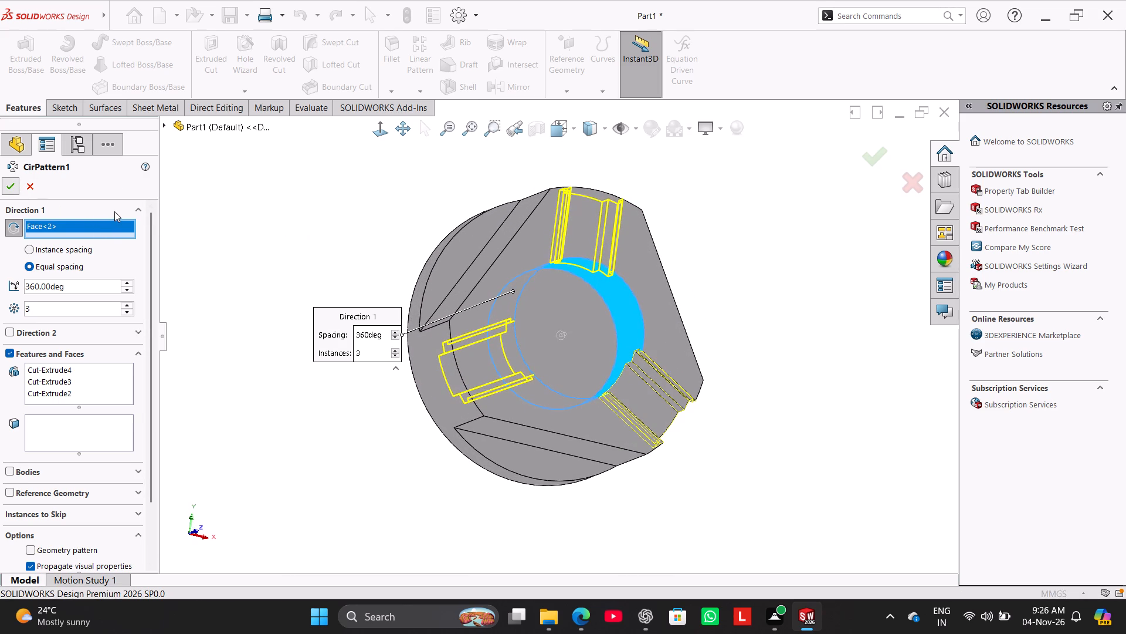
left_click_drag(149, 289, 162, 335)
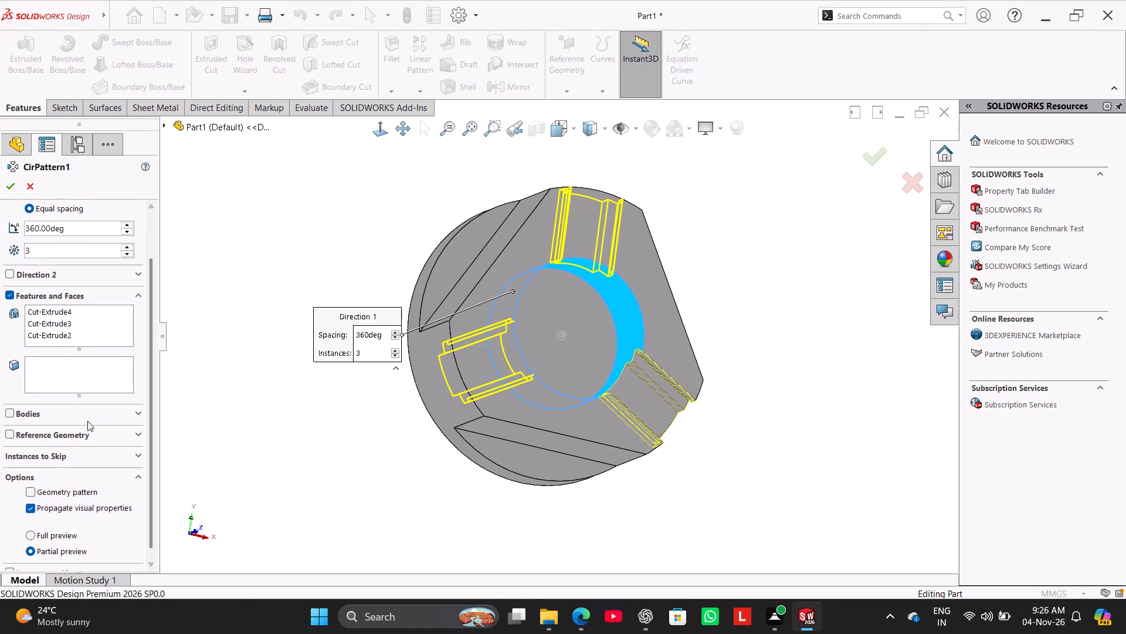
left_click(29, 491)
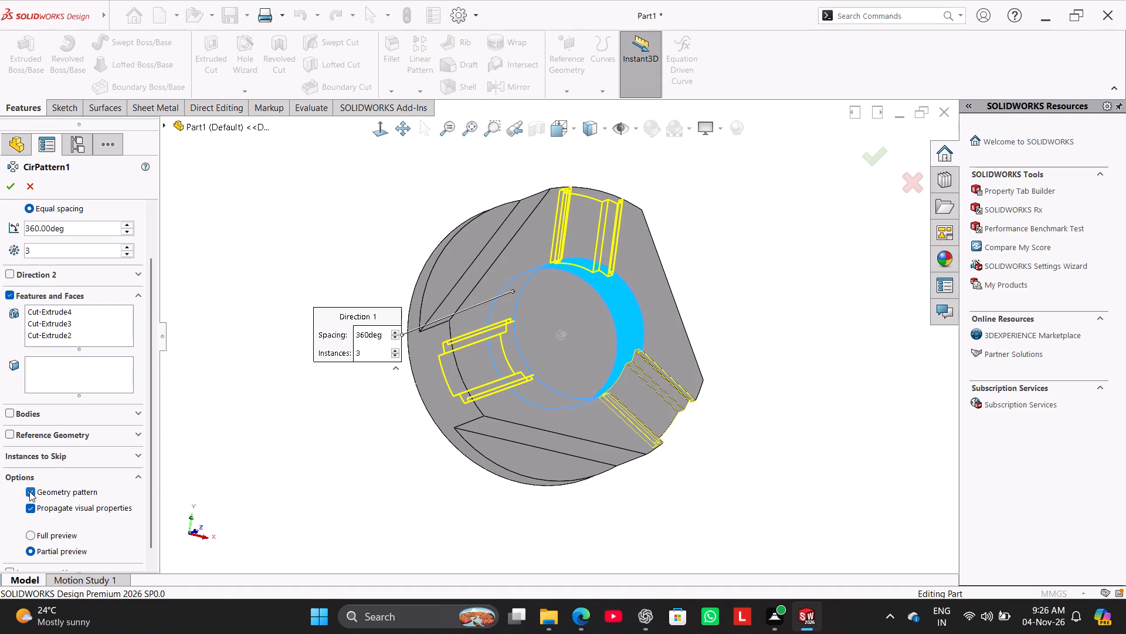
left_click(12, 186)
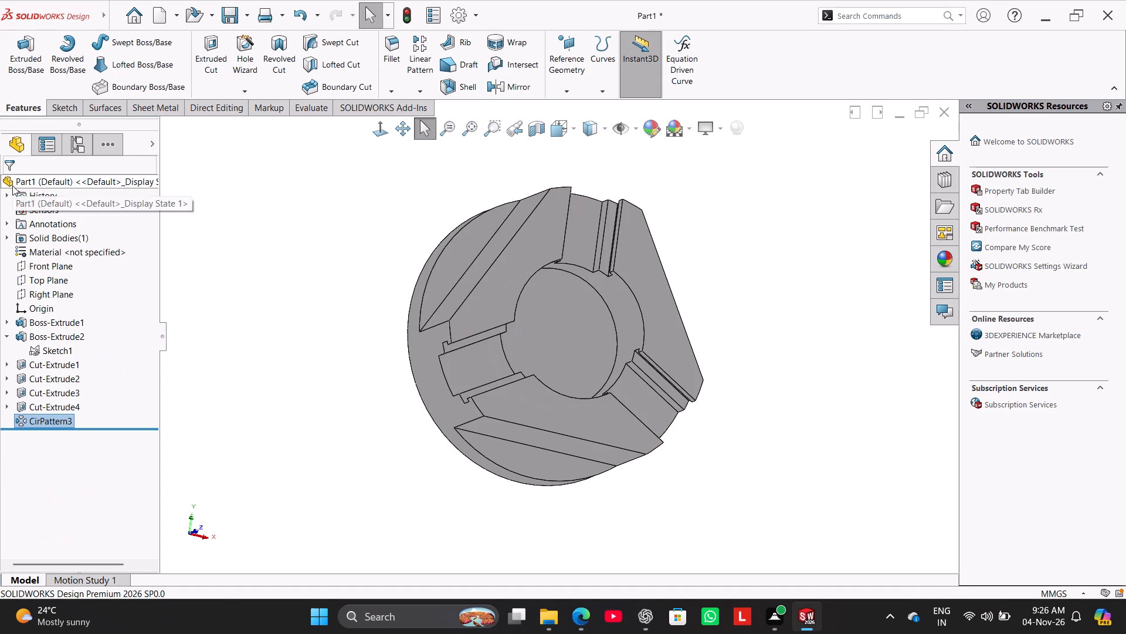
Examine the patterned slots from several angles, ending square to the Right Plane in a new sketch on it.
left_click(222, 361)
middle_click_drag(278, 335, 299, 241)
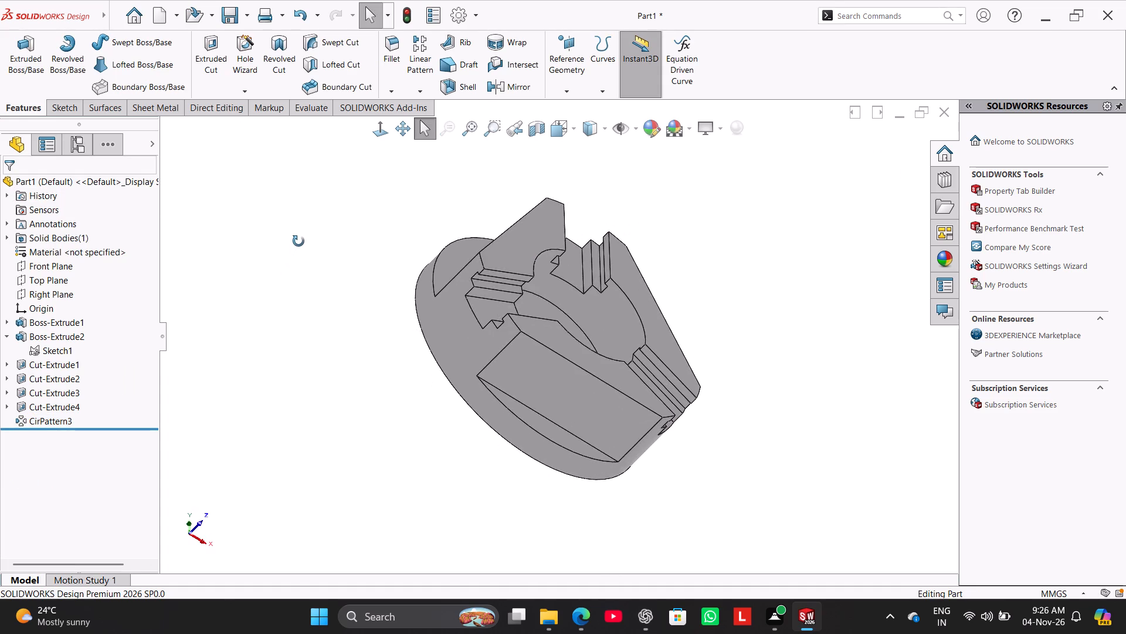
middle_click_drag(299, 241, 179, 358)
right_click_drag(230, 359, 365, 257)
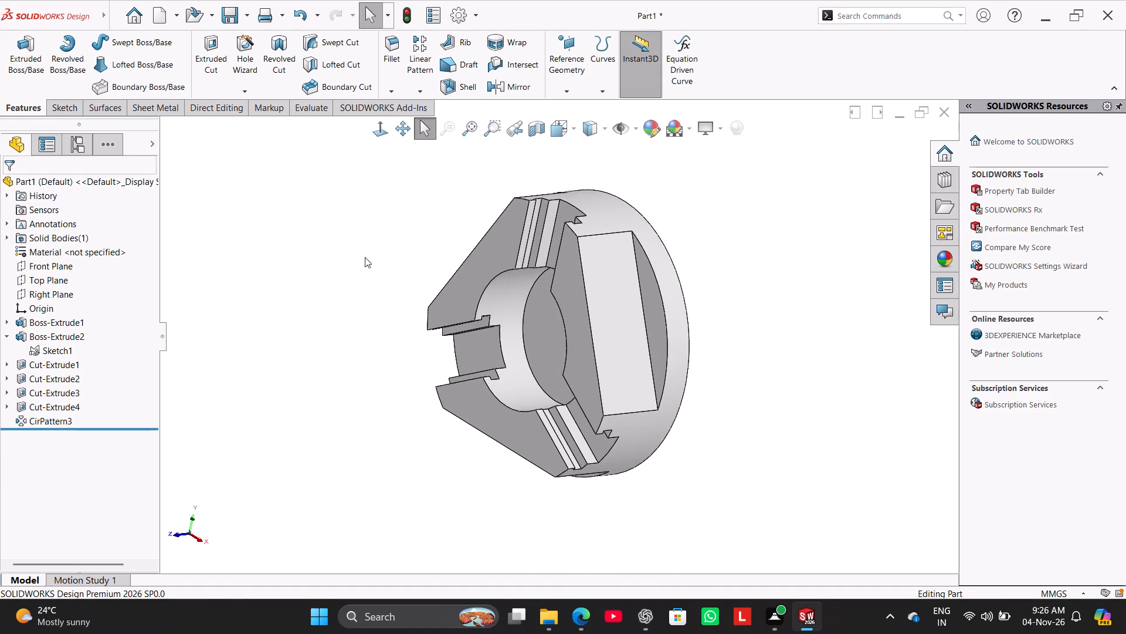
right_click_drag(365, 257, 381, 245)
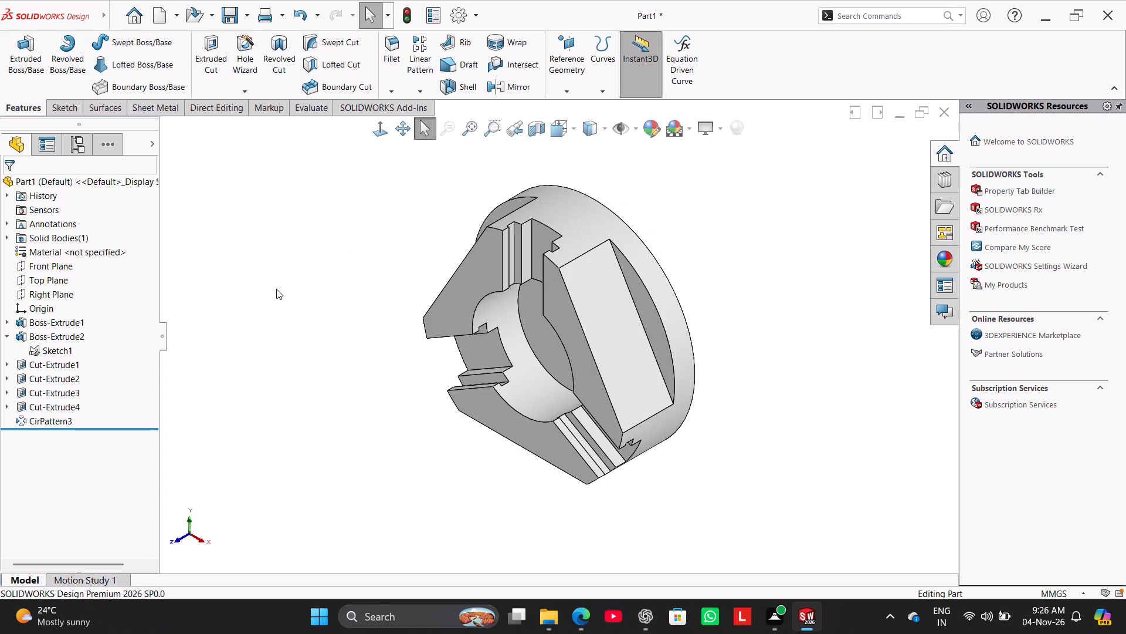
left_click(56, 299)
left_click(67, 285)
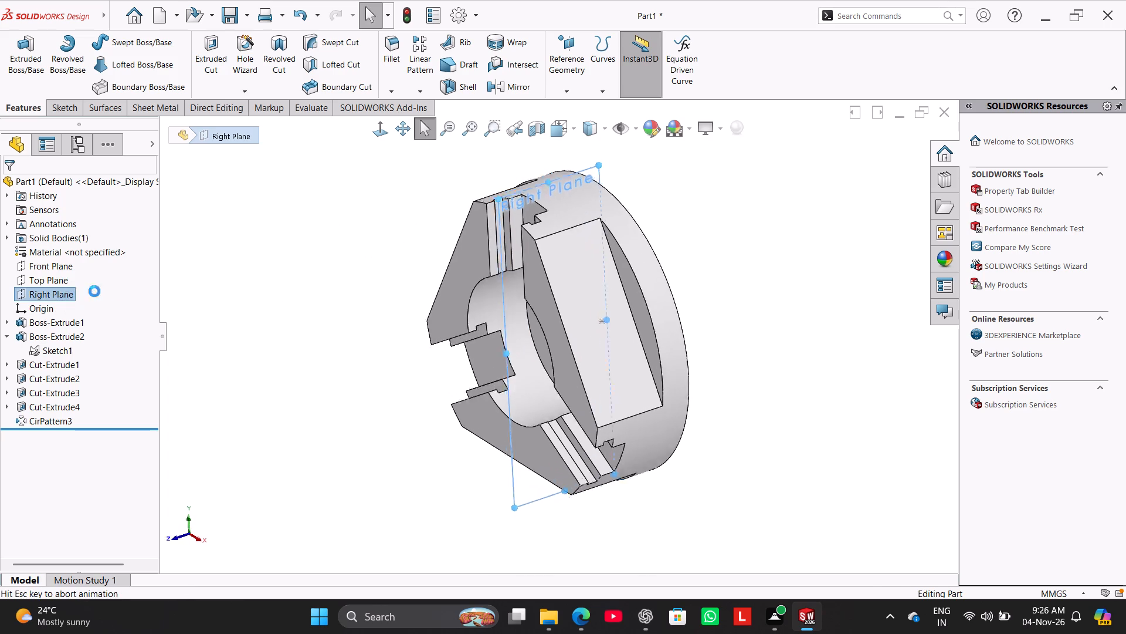
left_click(276, 279)
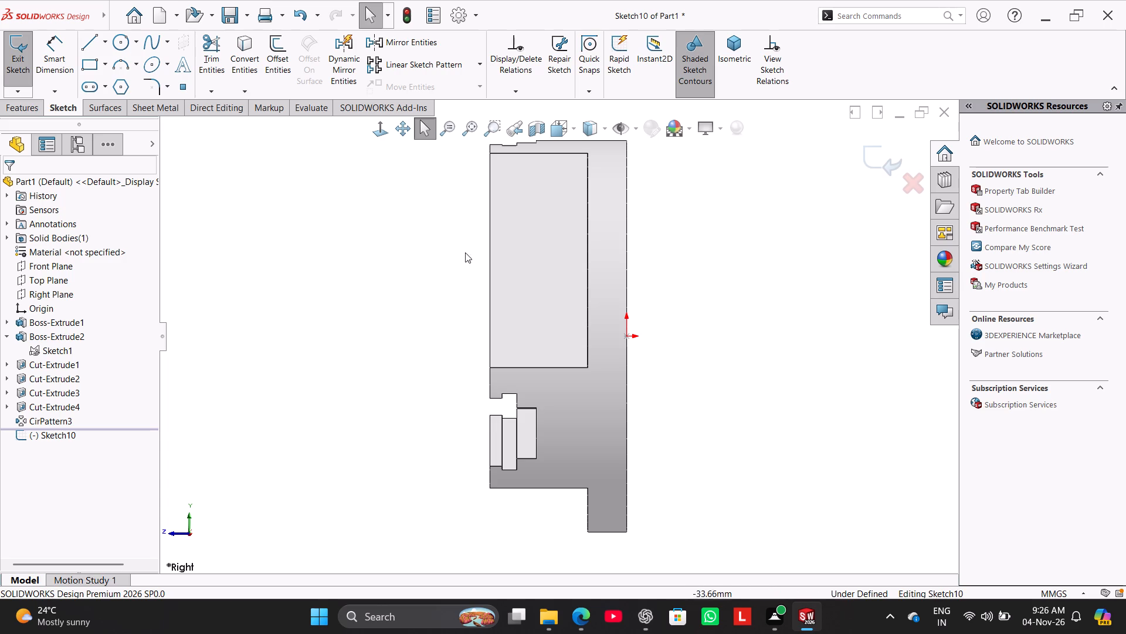
scroll(628, 183, "up", 1)
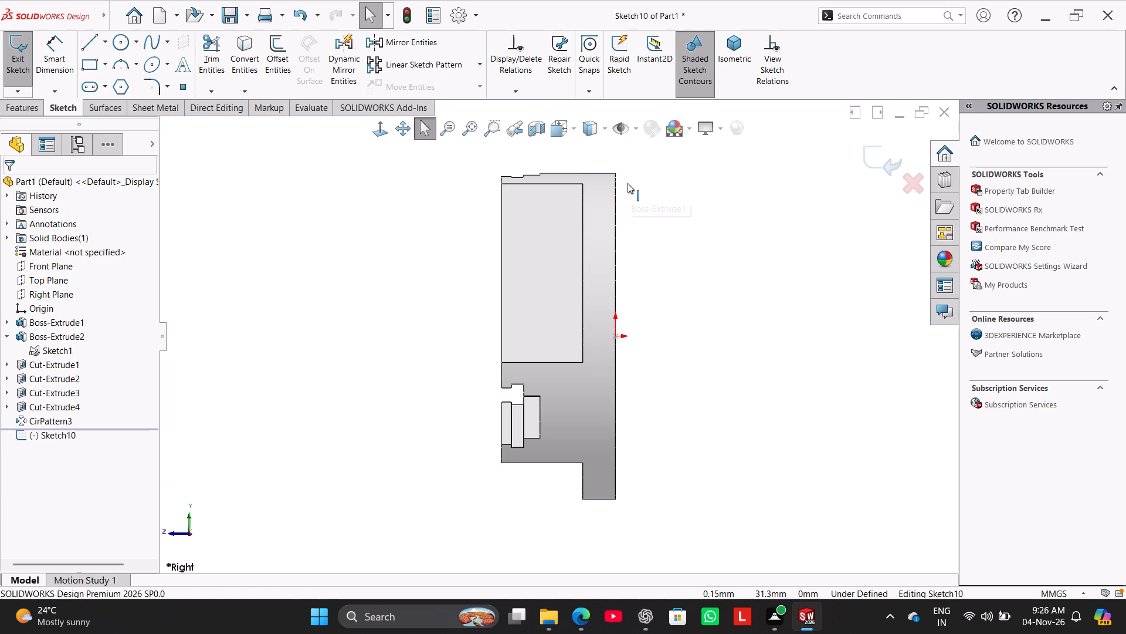
scroll(628, 183, "down", 1)
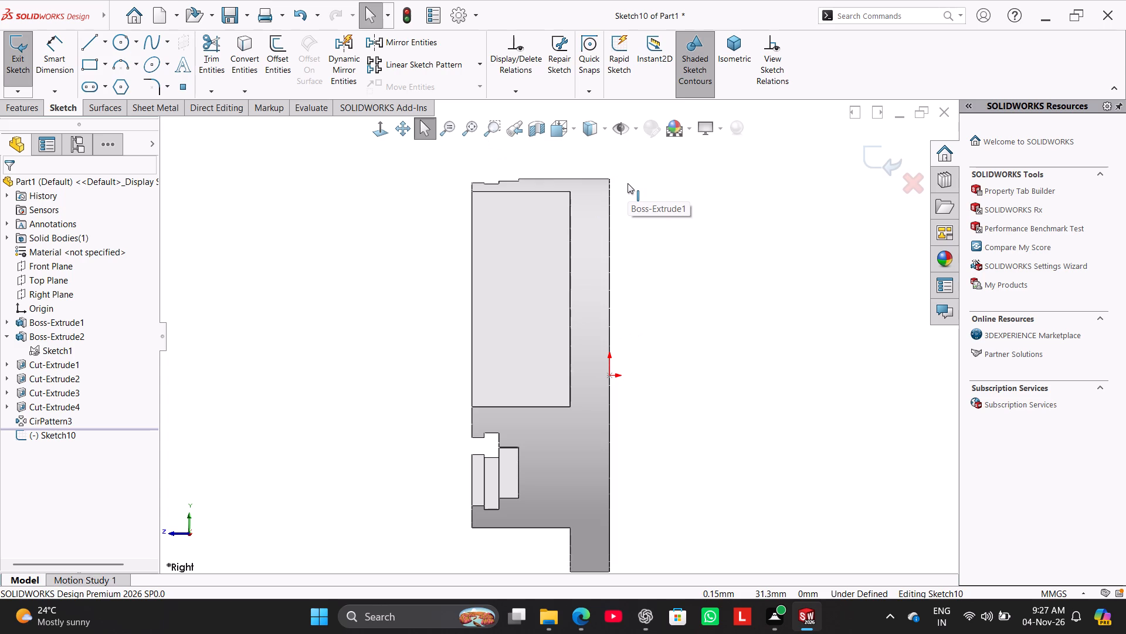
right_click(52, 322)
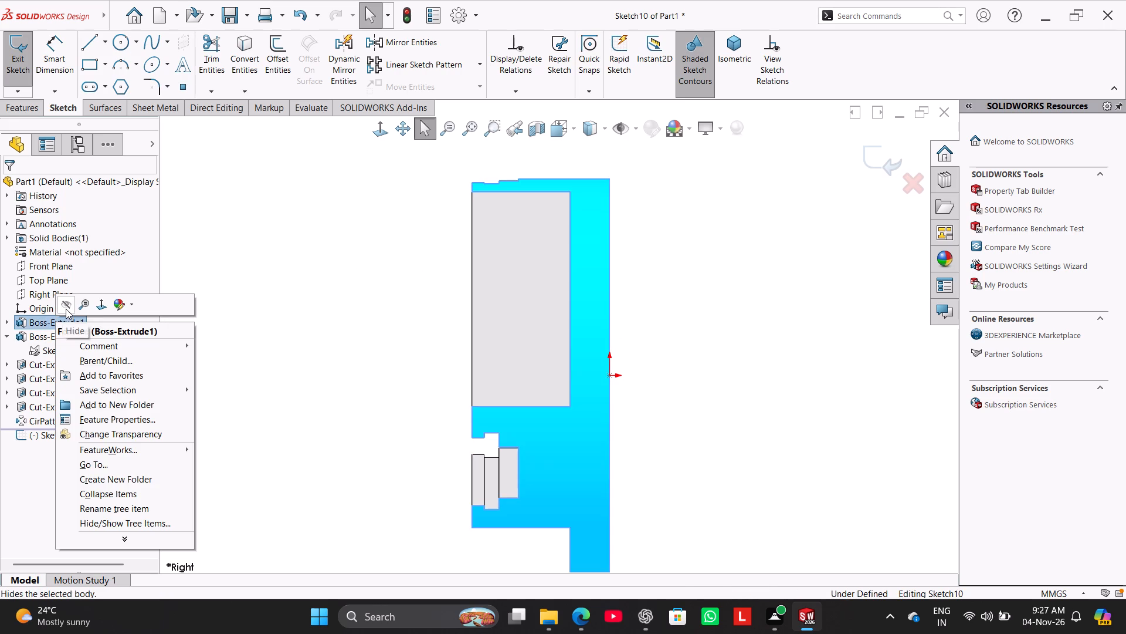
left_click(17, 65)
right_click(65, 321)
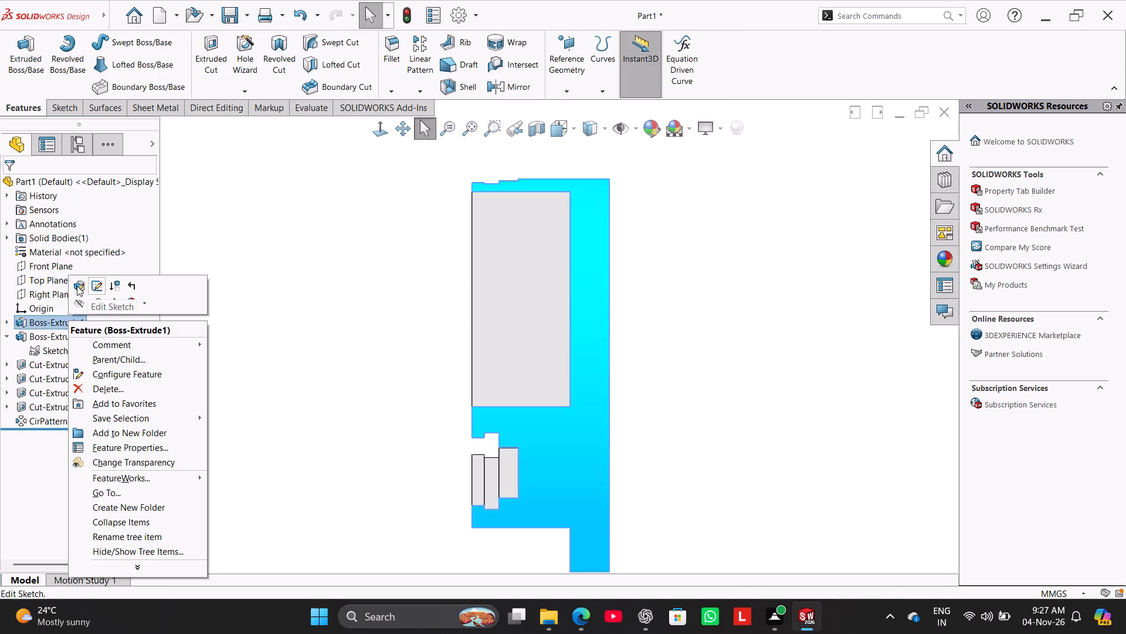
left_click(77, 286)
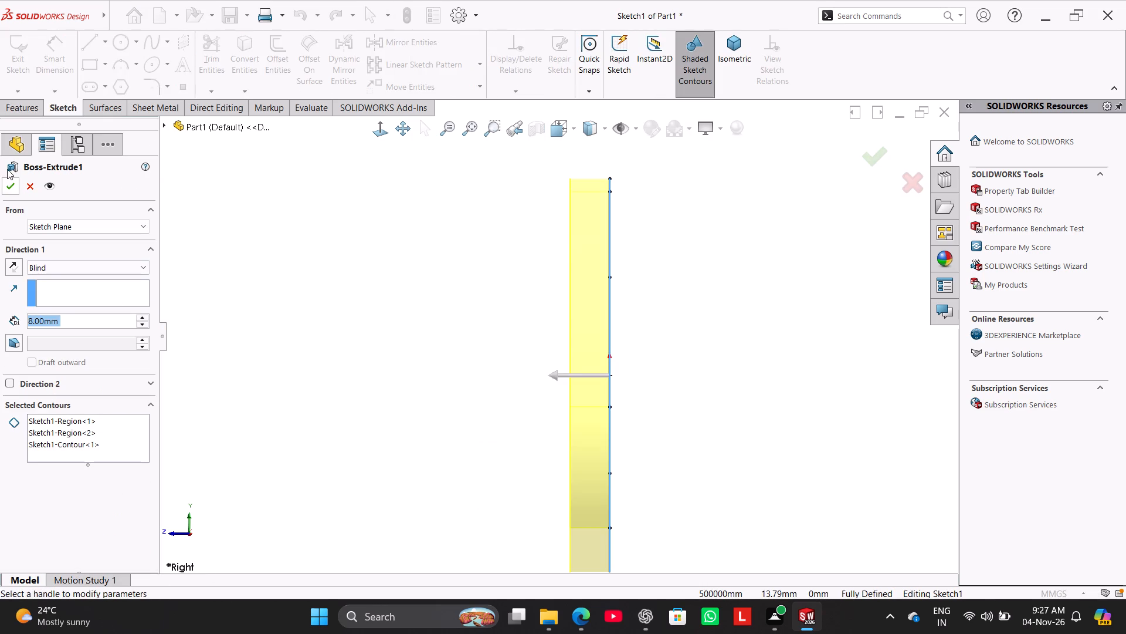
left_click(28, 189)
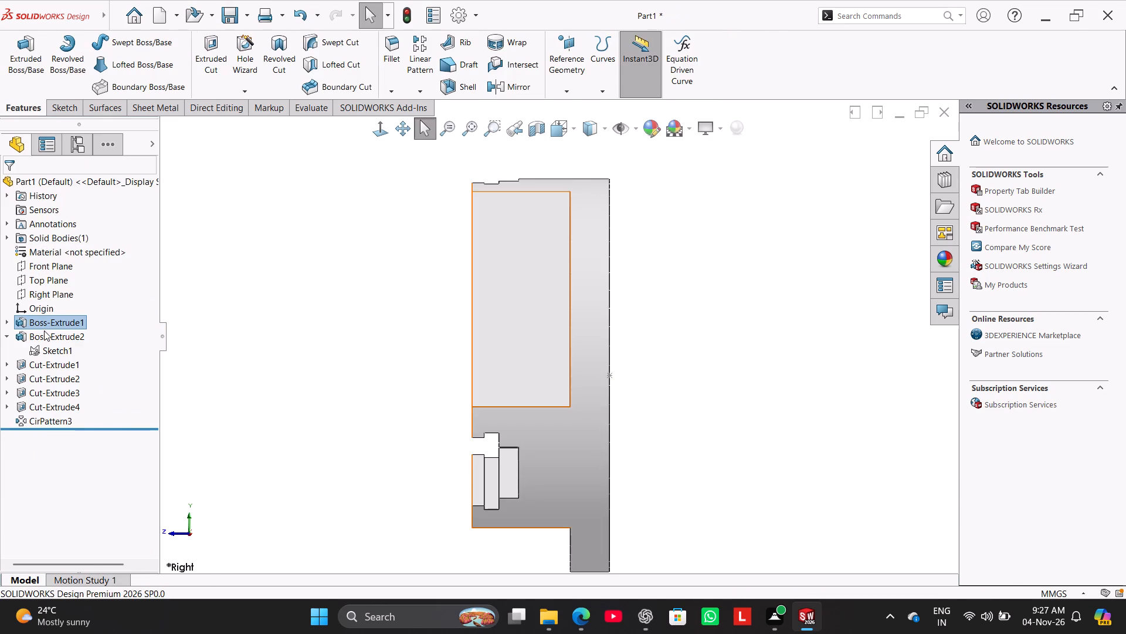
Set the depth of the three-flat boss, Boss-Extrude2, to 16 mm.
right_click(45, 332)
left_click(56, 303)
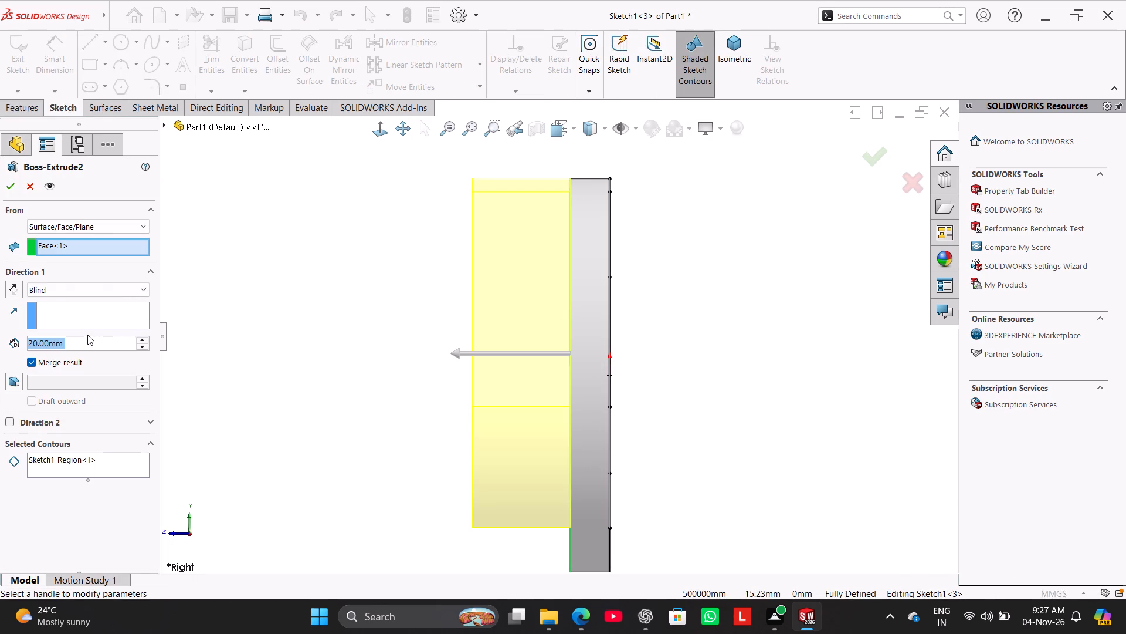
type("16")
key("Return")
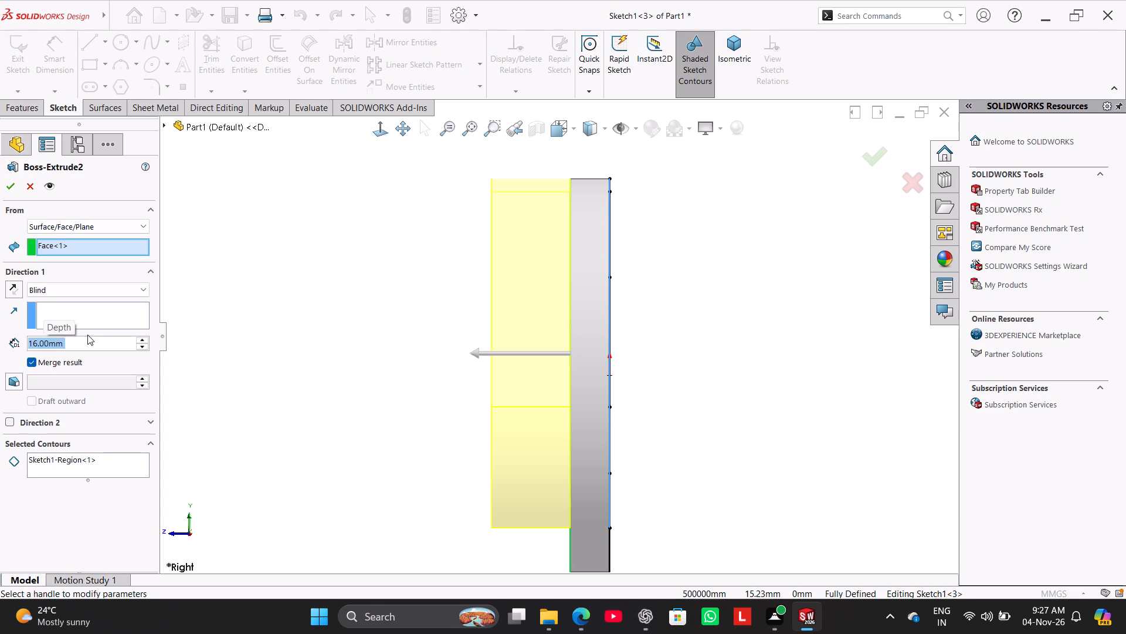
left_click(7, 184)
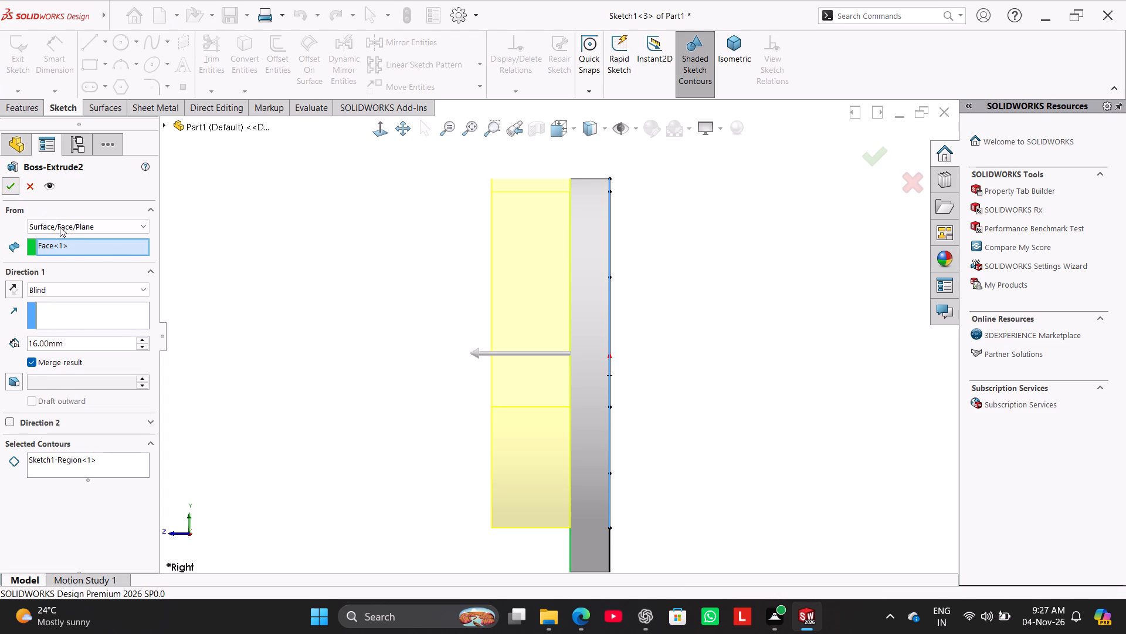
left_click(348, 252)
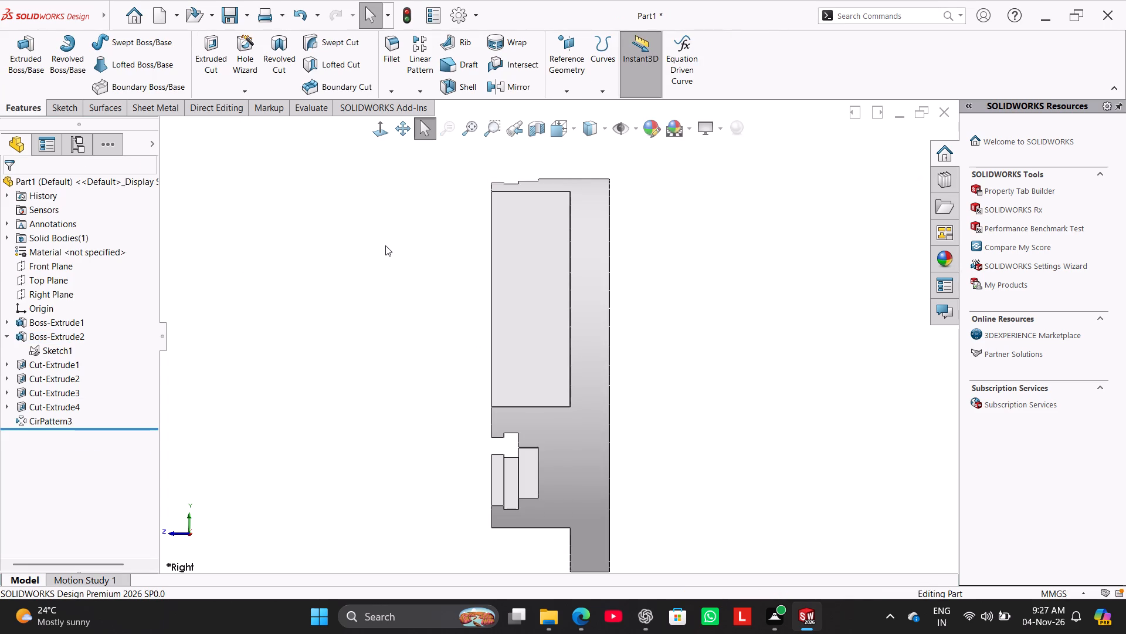
Check the part's overall thickness with Smart Dimension in a sketch on the Right Plane, leaving the sketch without placing the dimension.
left_click(74, 106)
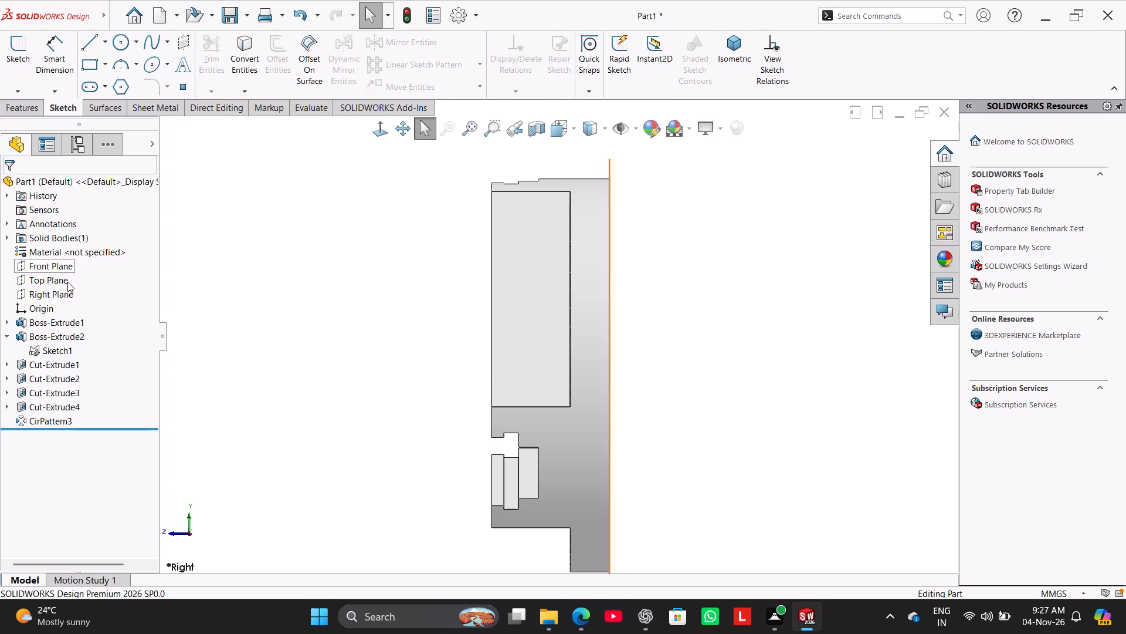
left_click(69, 289)
left_click(77, 271)
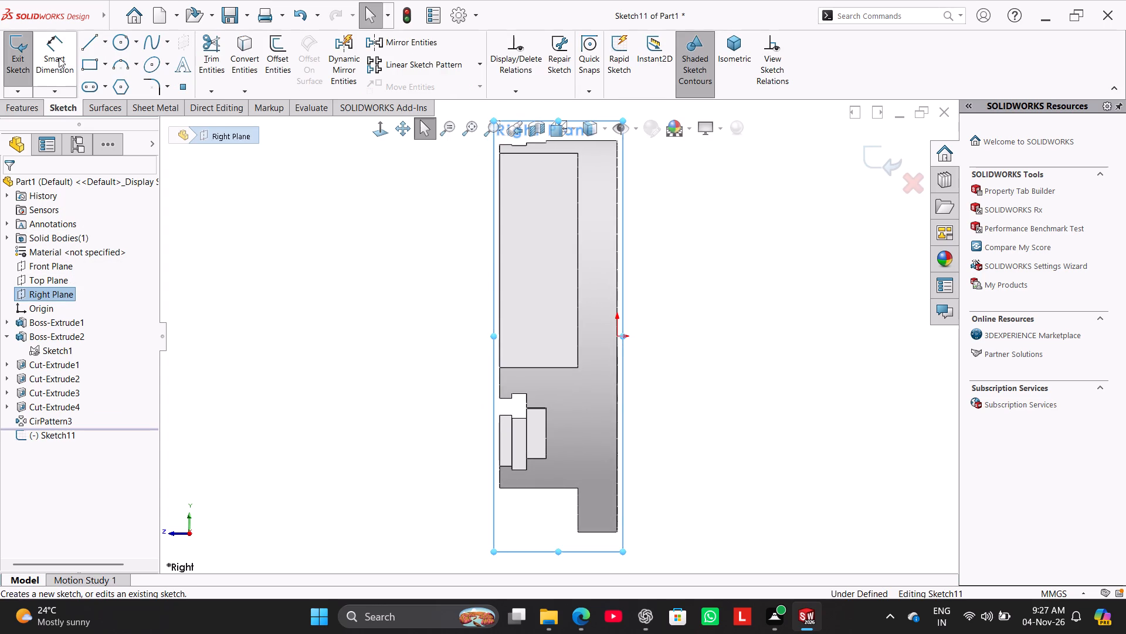
left_click(59, 59)
left_click(501, 476)
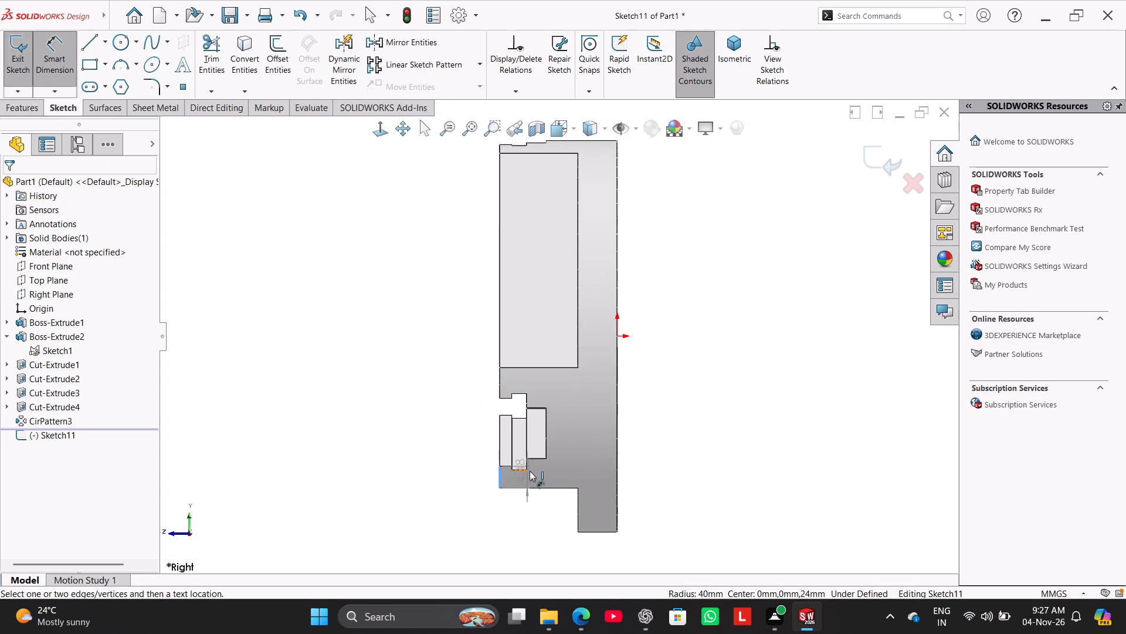
left_click(616, 477)
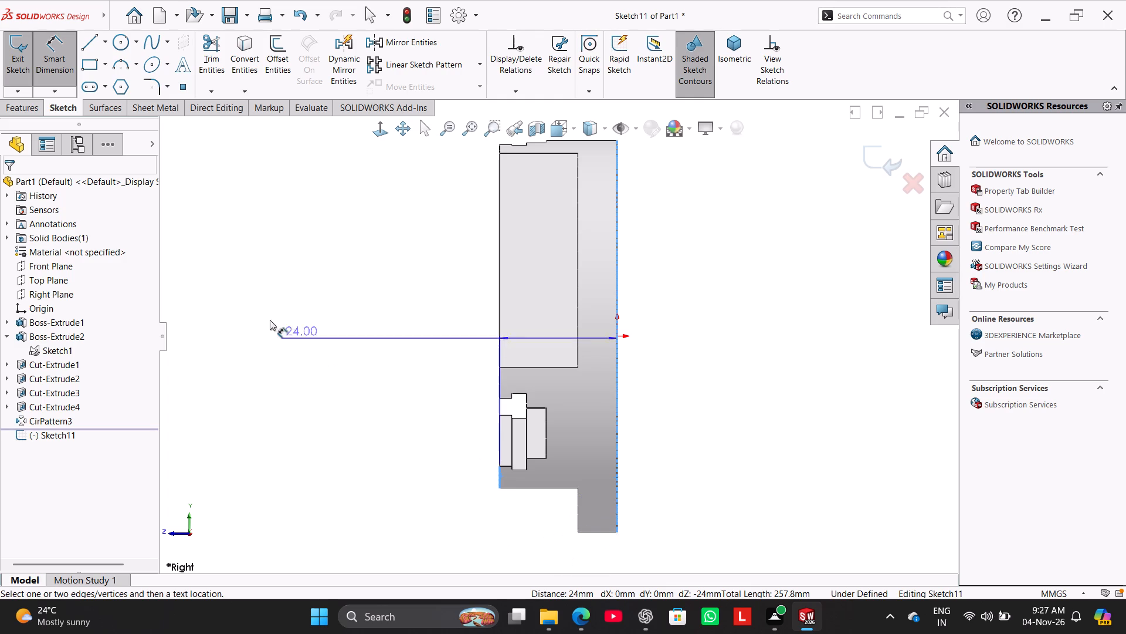
left_click(38, 42)
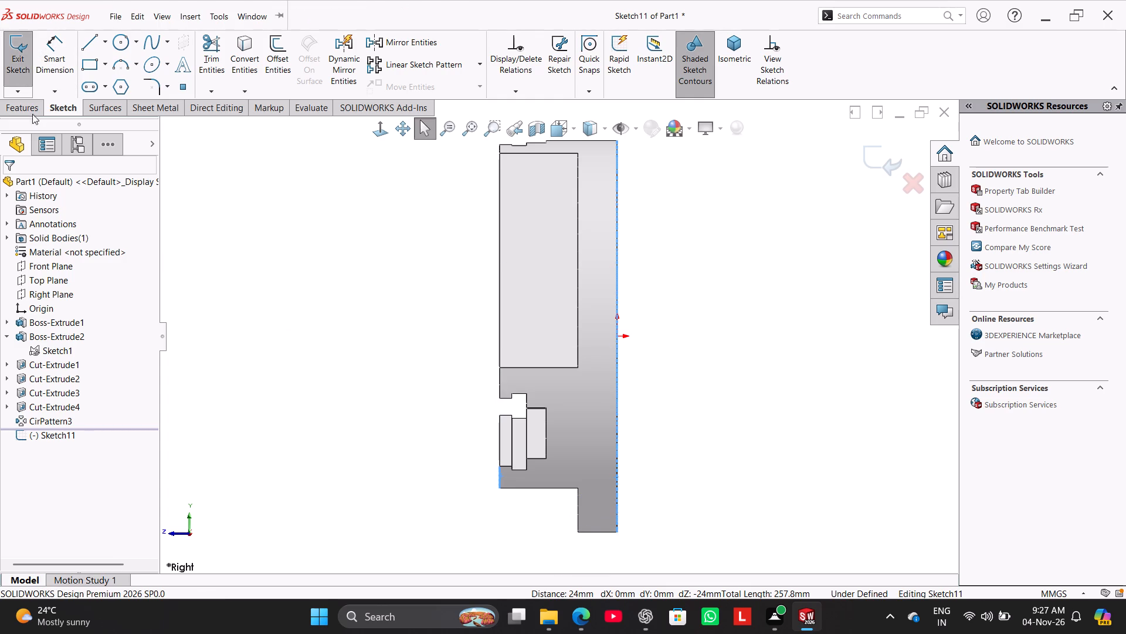
right_click(65, 333)
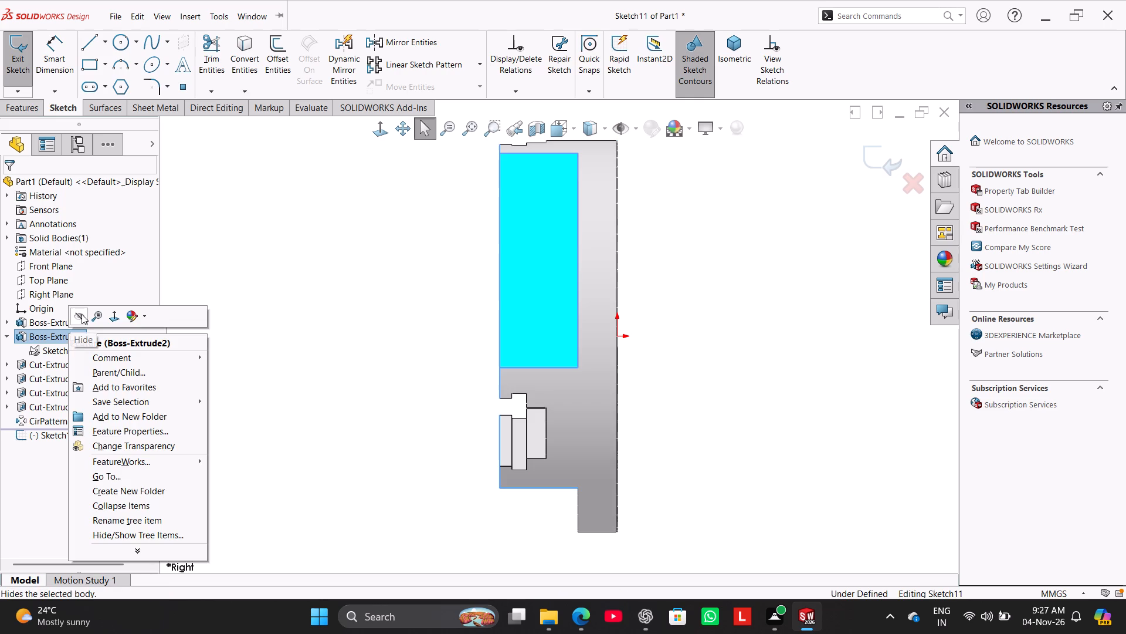
left_click(11, 53)
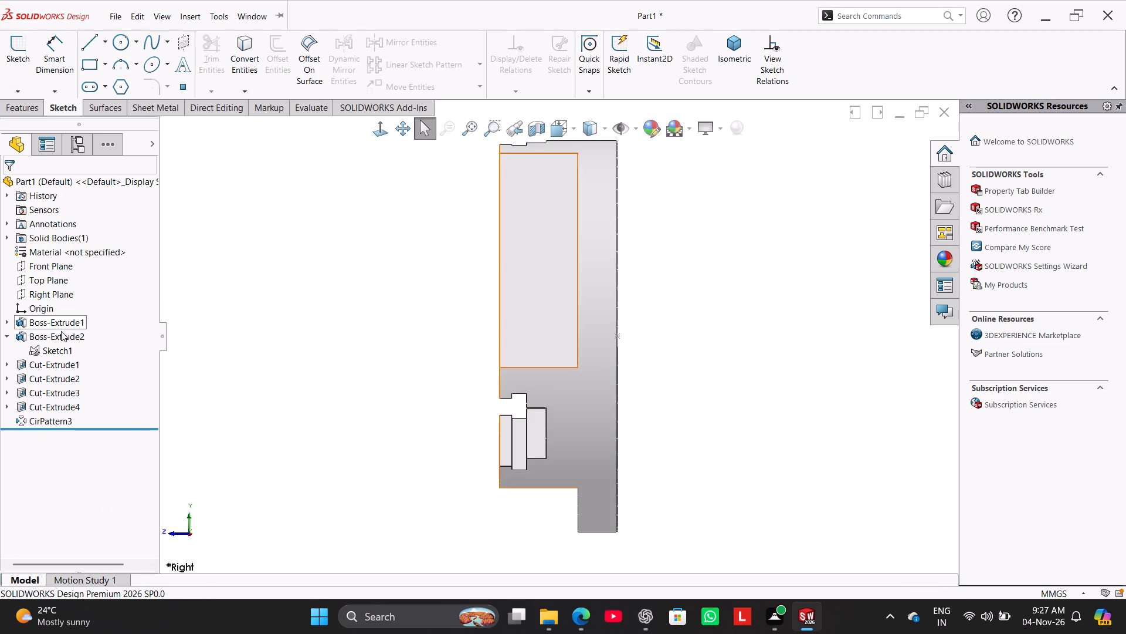
Set the depth of the three-flat boss, Boss-Extrude2, to 12 mm.
right_click(62, 333)
left_click(75, 305)
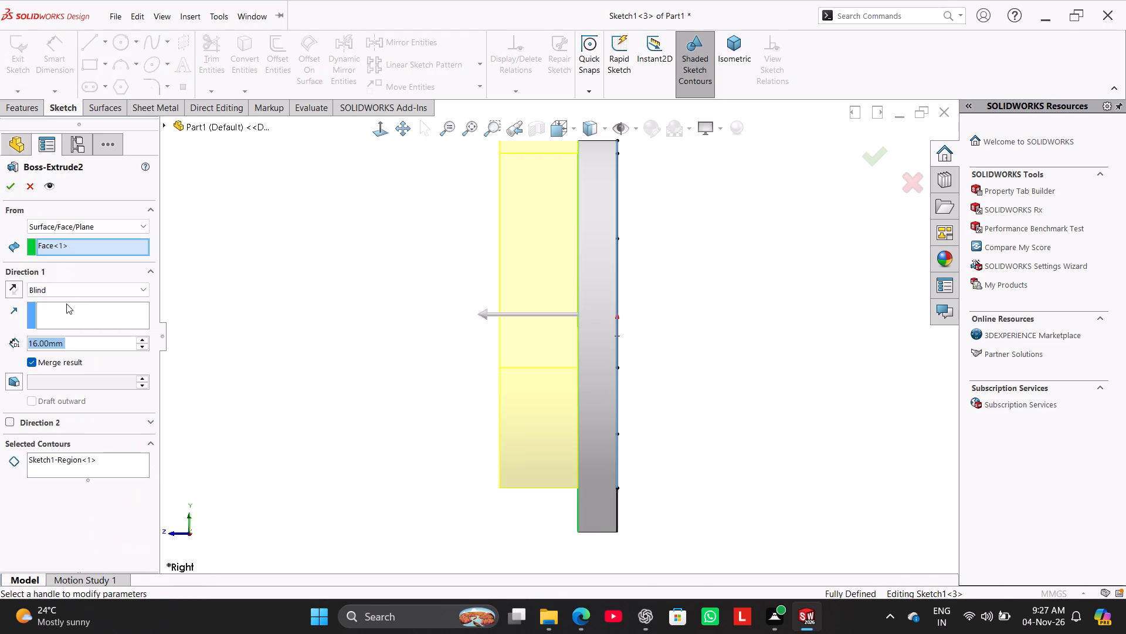
type("12")
key("Return")
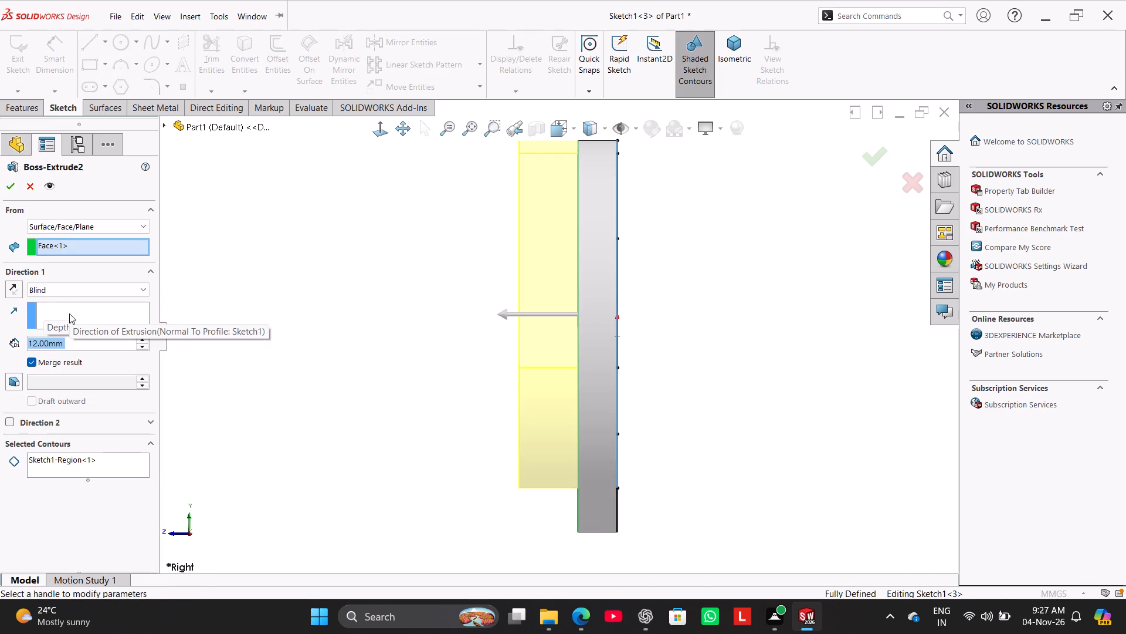
left_click(8, 188)
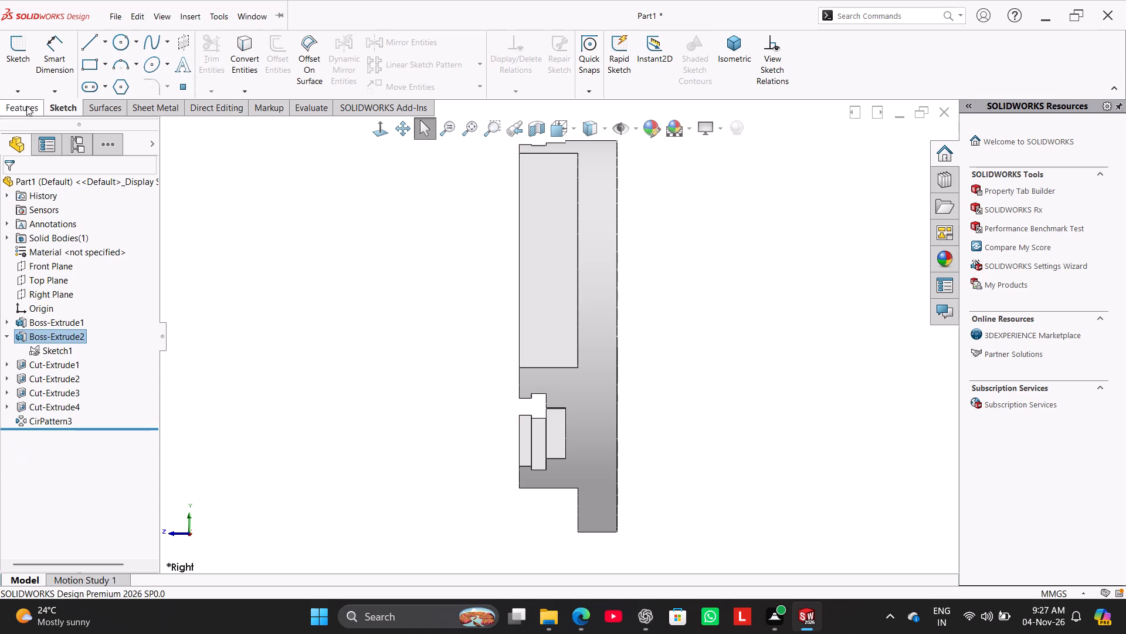
Check the part's overall thickness with Smart Dimension in a new sketch on the Right Plane, without placing the dimension.
left_click(53, 294)
left_click(25, 75)
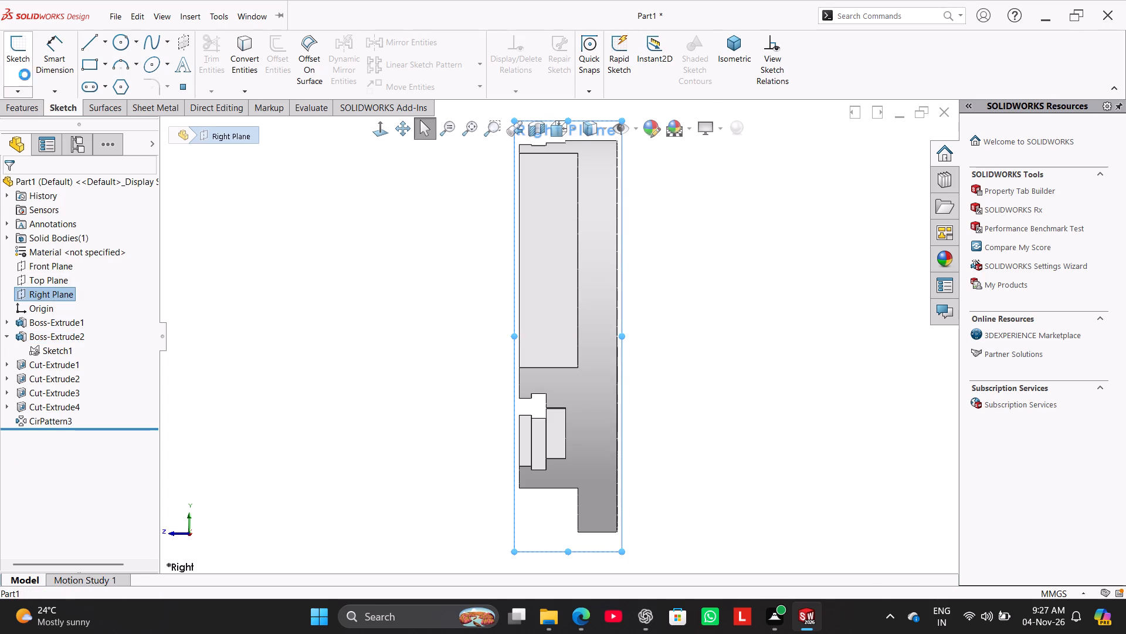
left_click(273, 201)
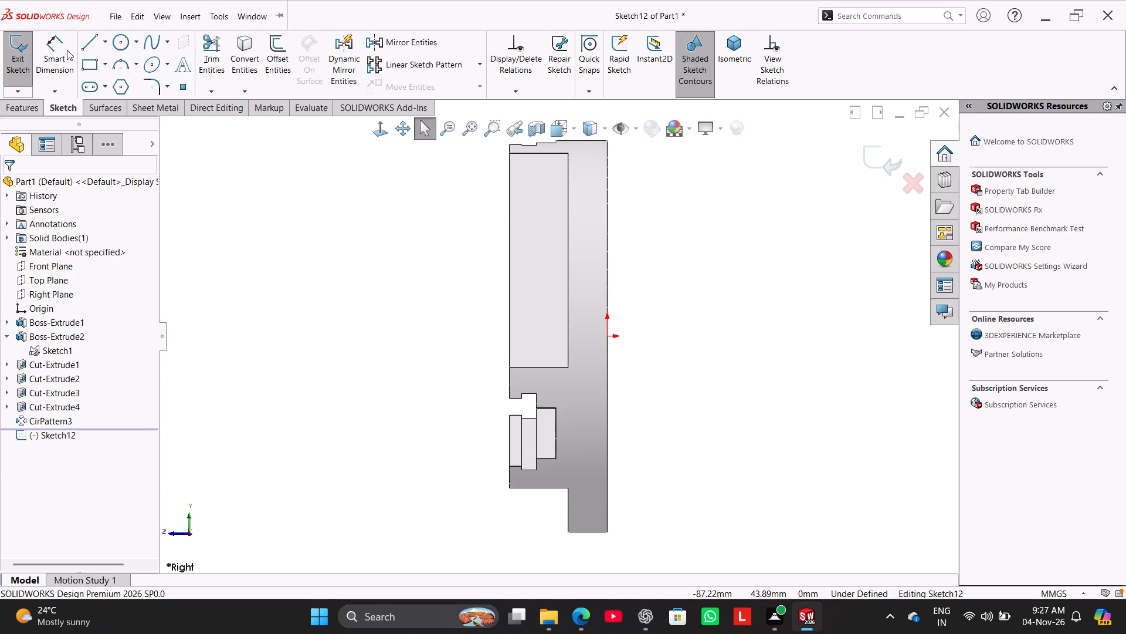
left_click_drag(66, 48, 69, 55)
left_click(510, 476)
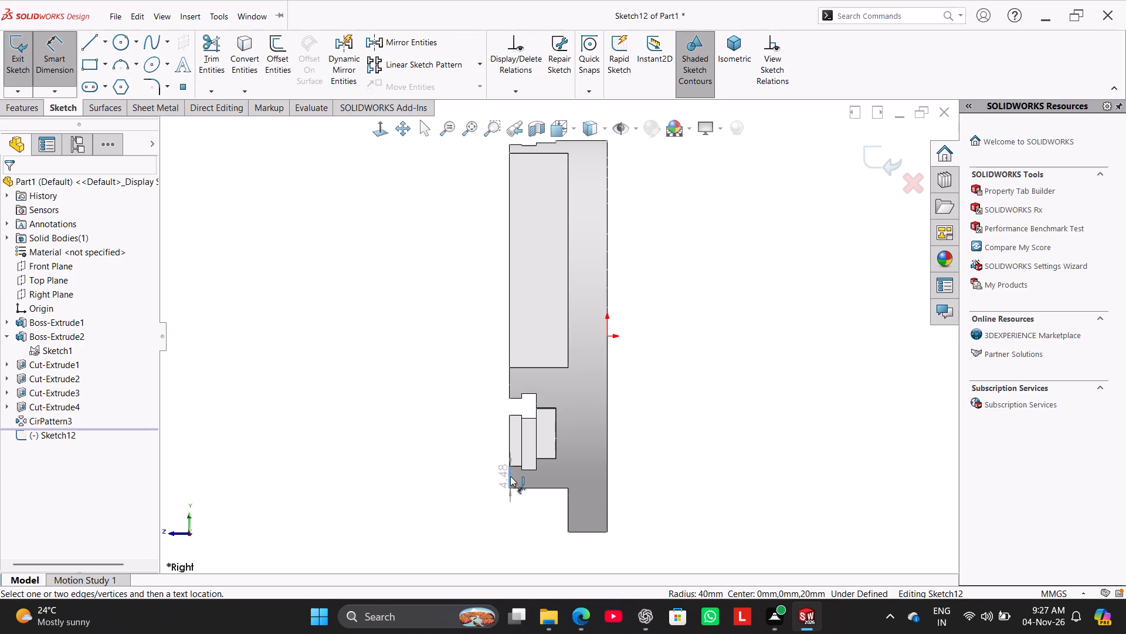
left_click(608, 491)
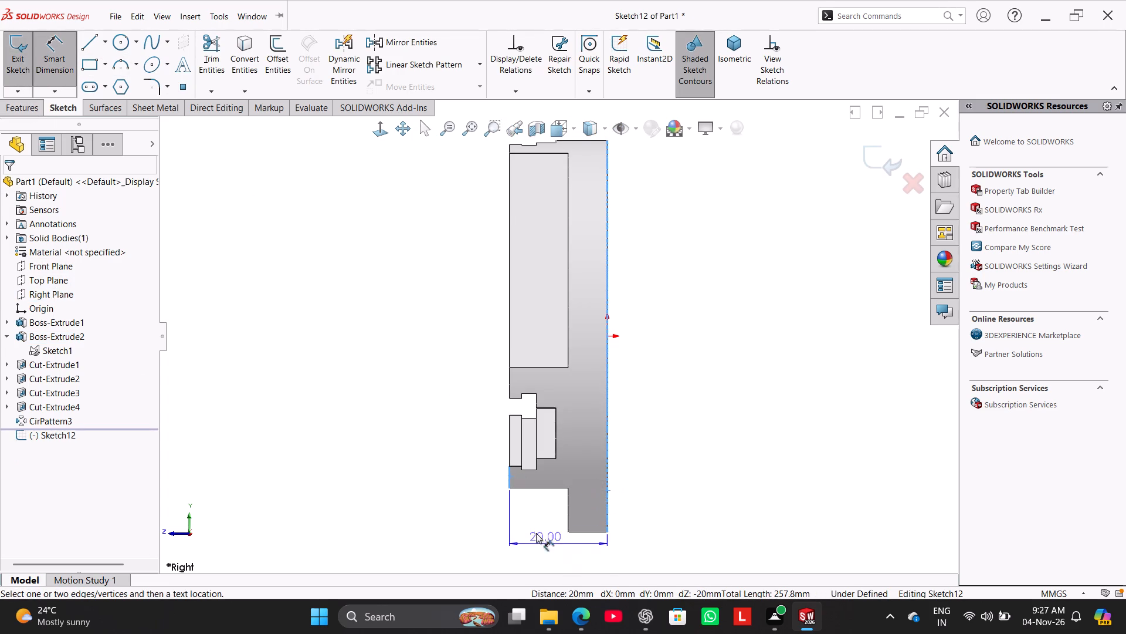
left_click(61, 72)
left_click(331, 244)
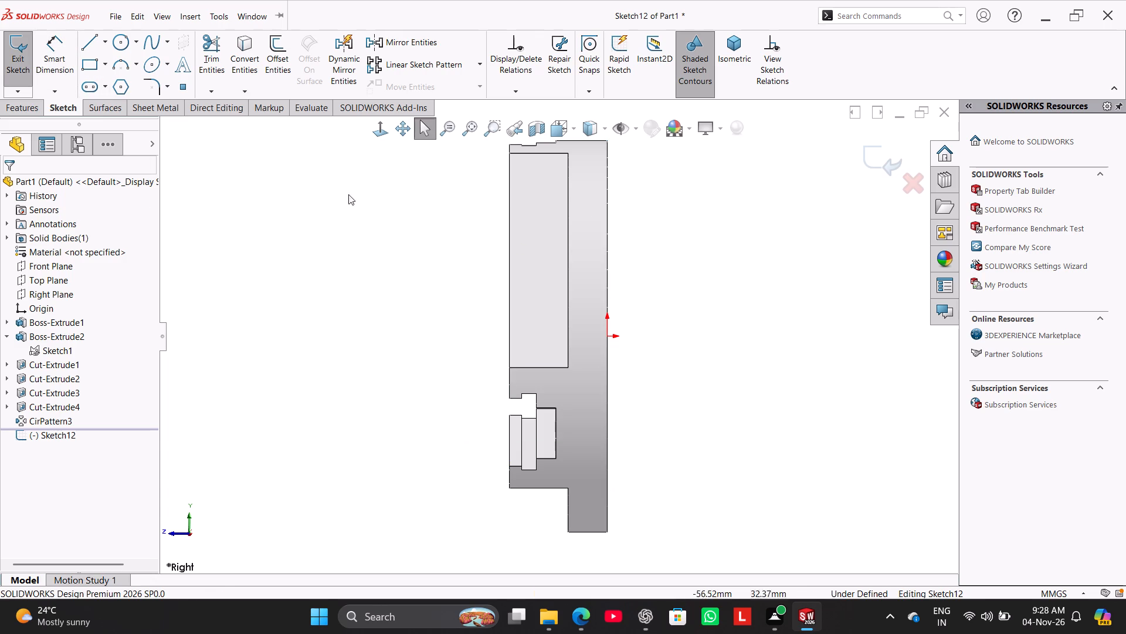
Check the distance from the disc's back face to the slot's innermost step with Smart Dimension, without placing the dimension.
scroll(626, 253, "up", 2)
scroll(620, 240, "down", 2)
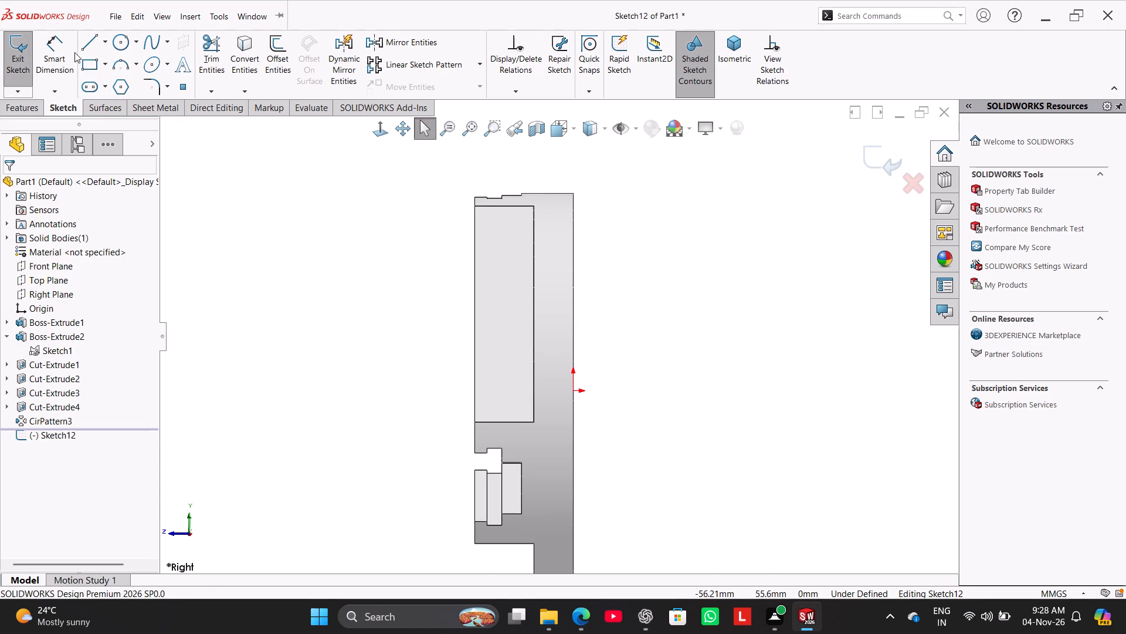
left_click(65, 48)
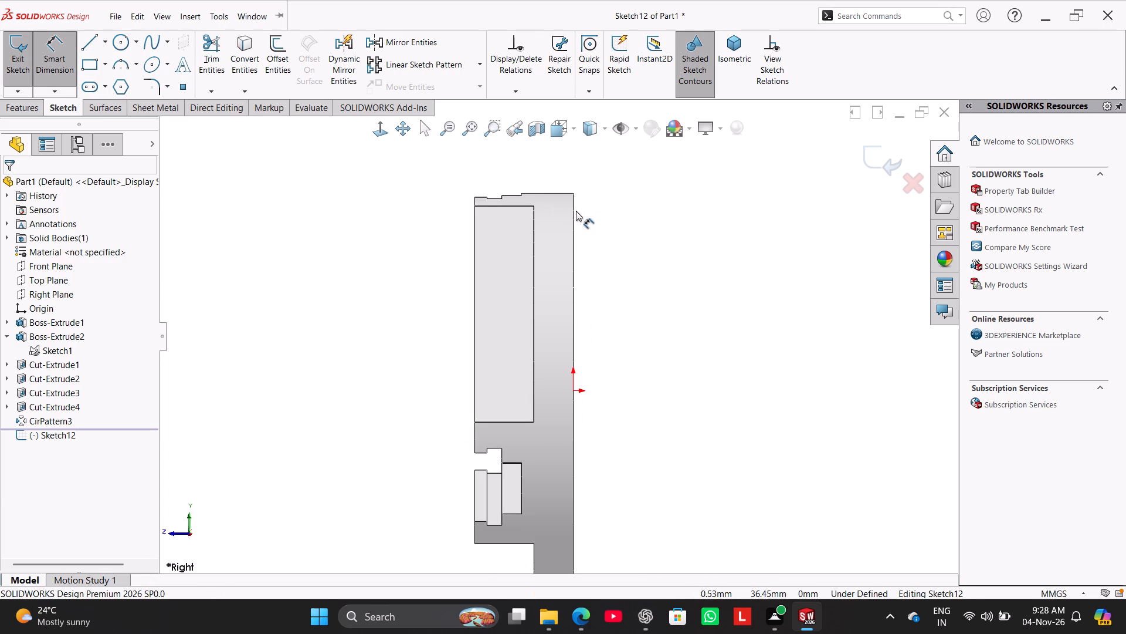
left_click(572, 205)
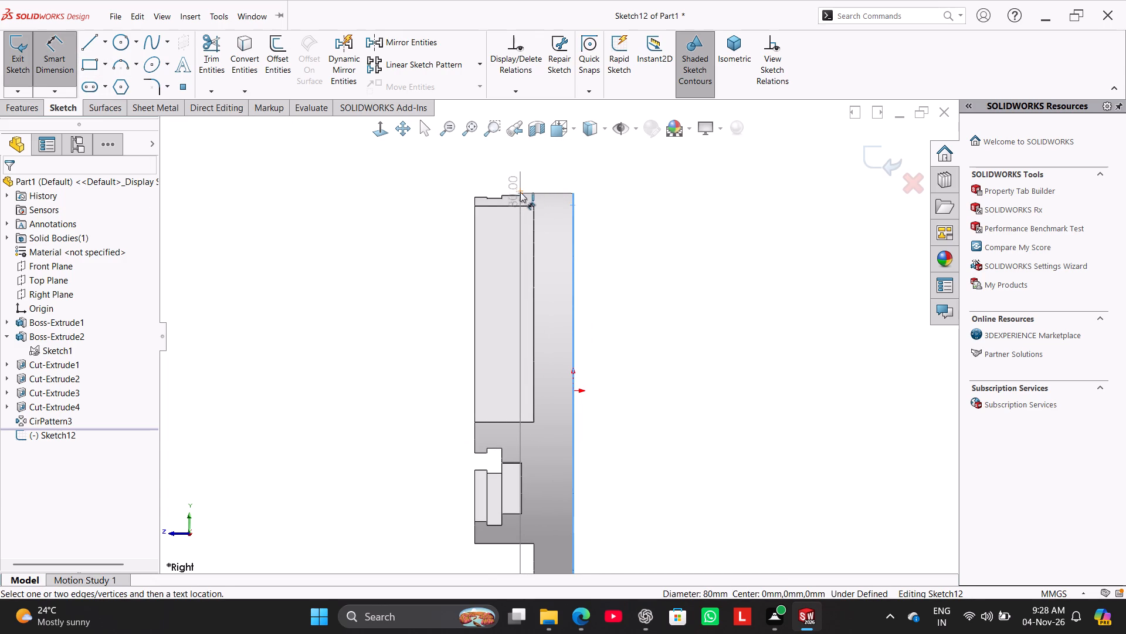
scroll(525, 187, "down", 7)
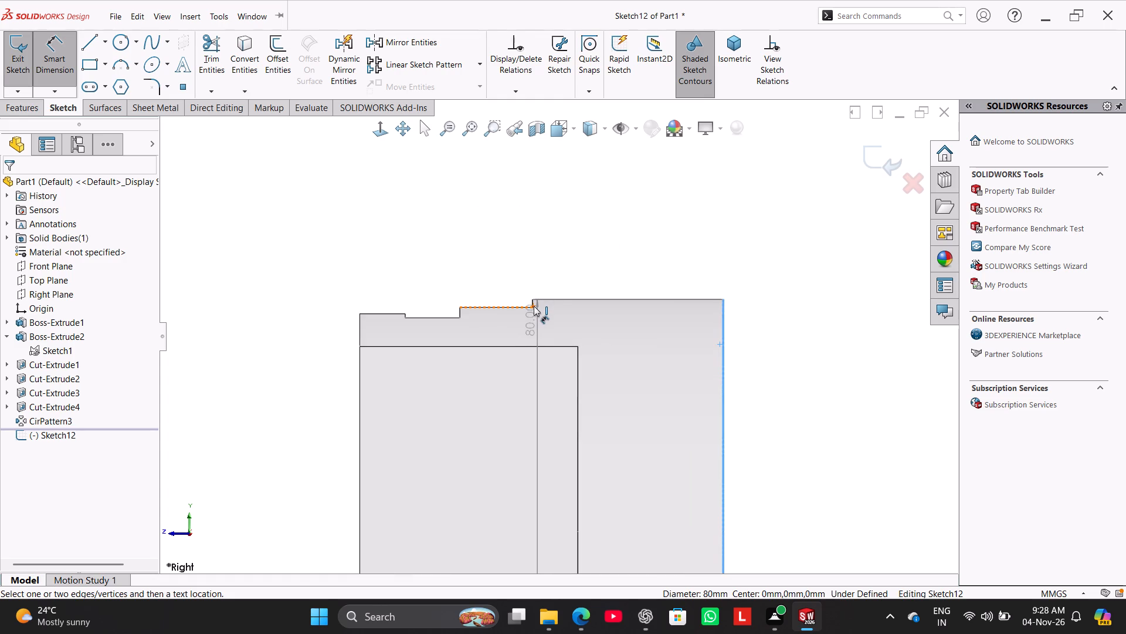
left_click(534, 303)
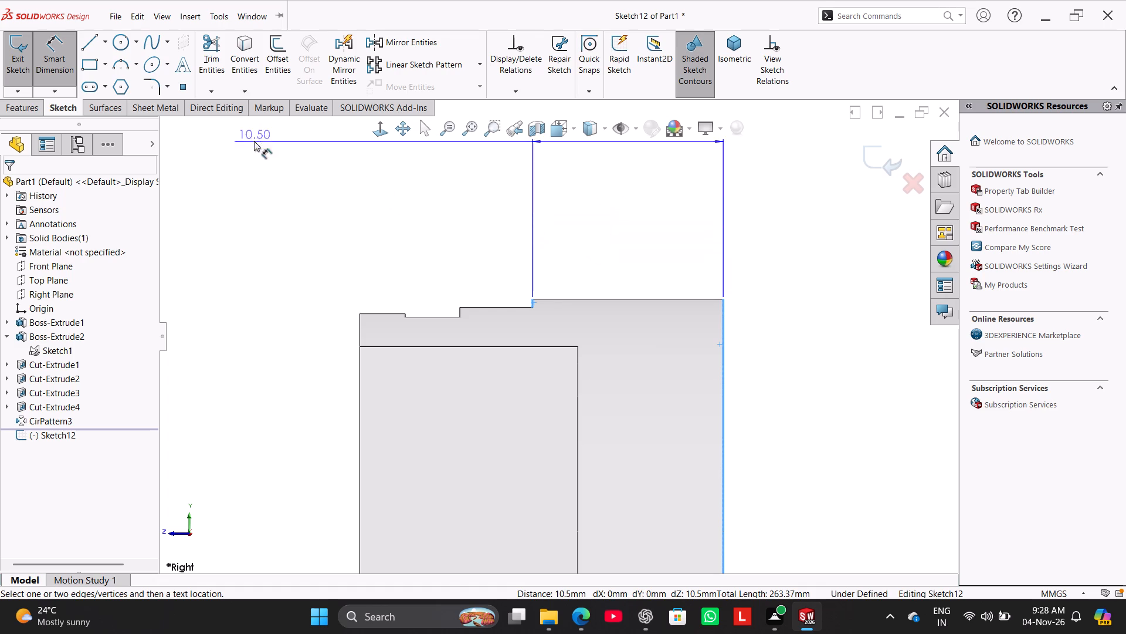
left_click(60, 65)
left_click(198, 170)
Display the part with hidden lines visible.
scroll(407, 298, "up", 9)
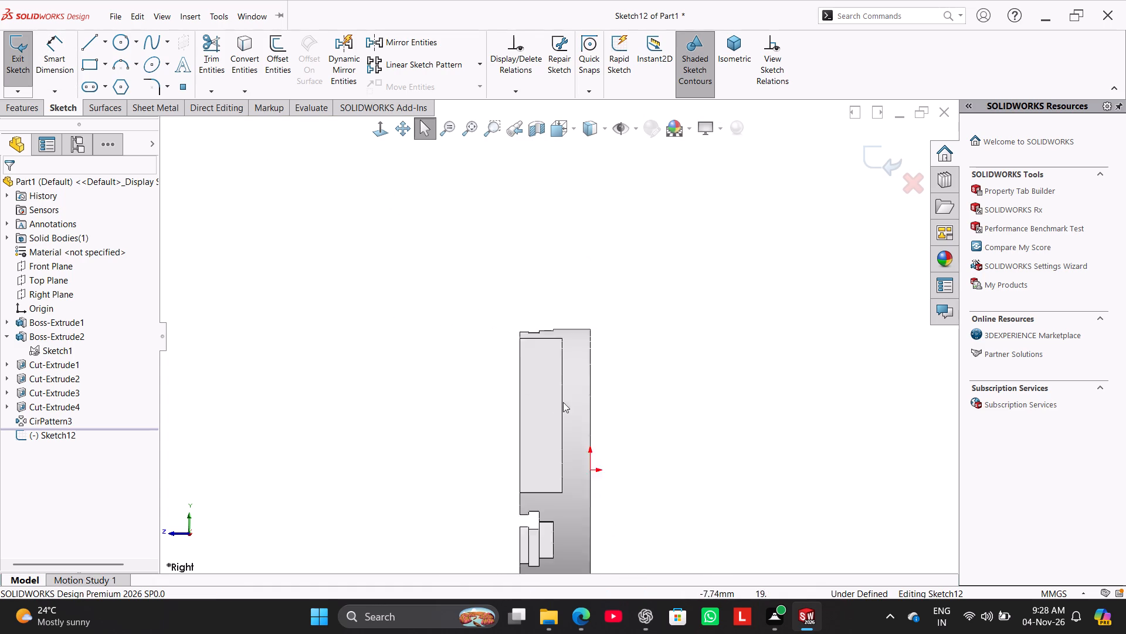
scroll(563, 402, "up", 3)
scroll(575, 409, "down", 6)
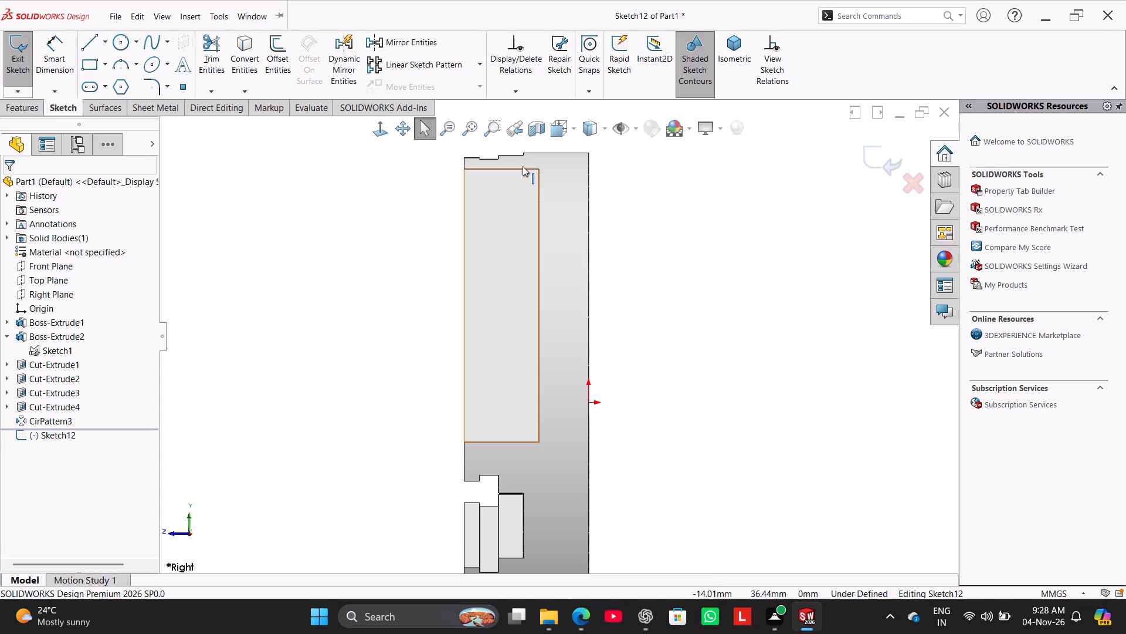
left_click(604, 129)
left_click(595, 221)
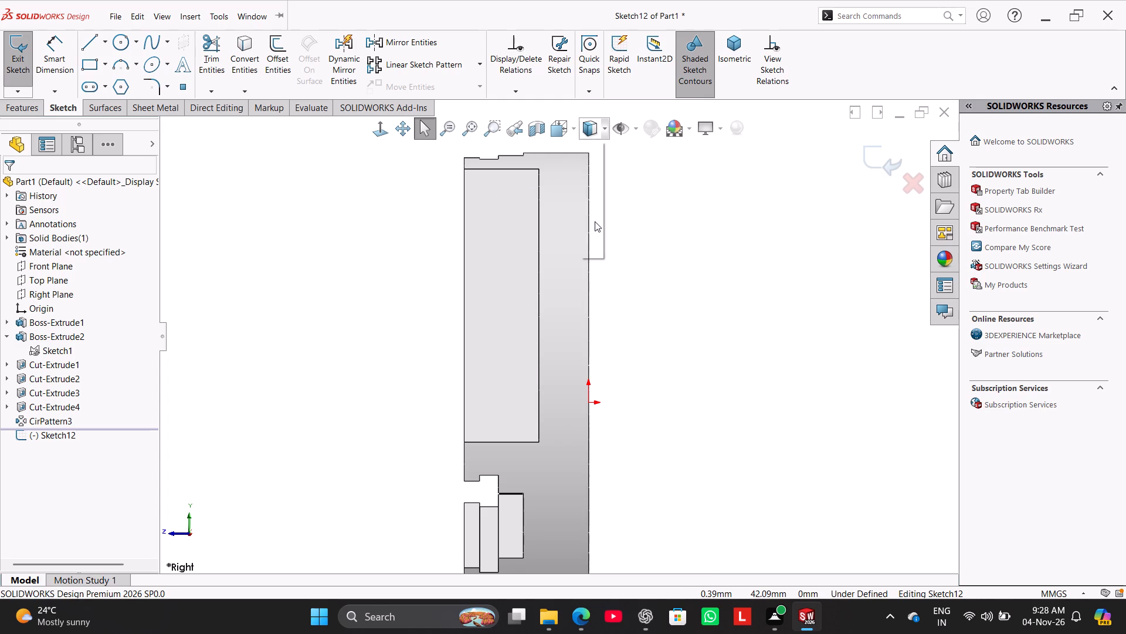
left_click(368, 238)
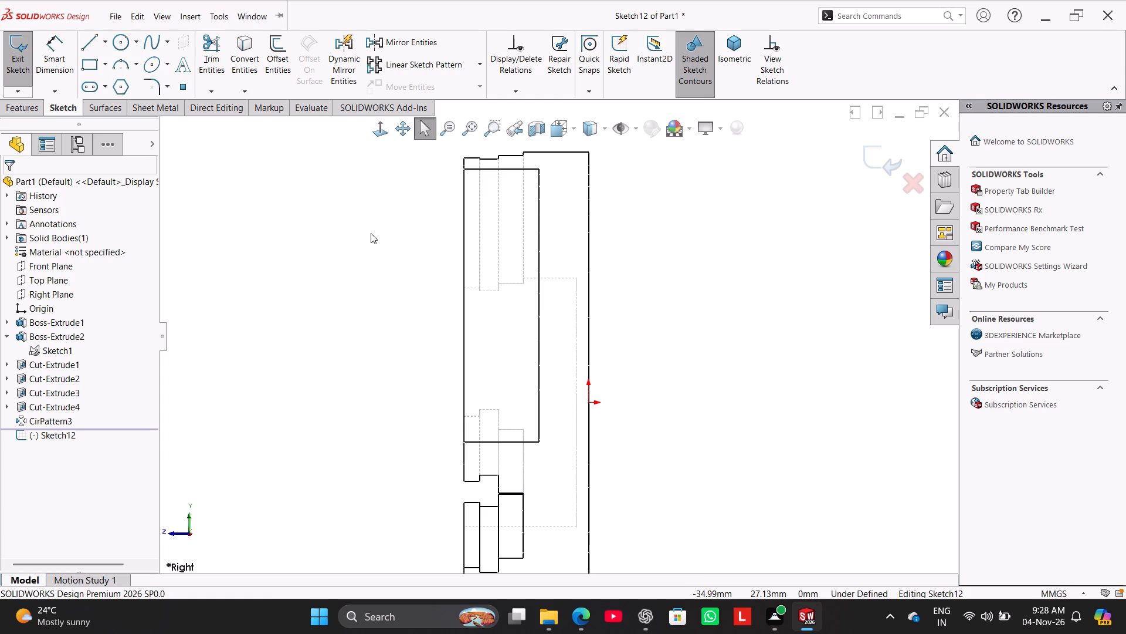
Examine the bore and slot depths through the hidden lines from several angles, and leave the Right Plane sketch.
middle_click(372, 250)
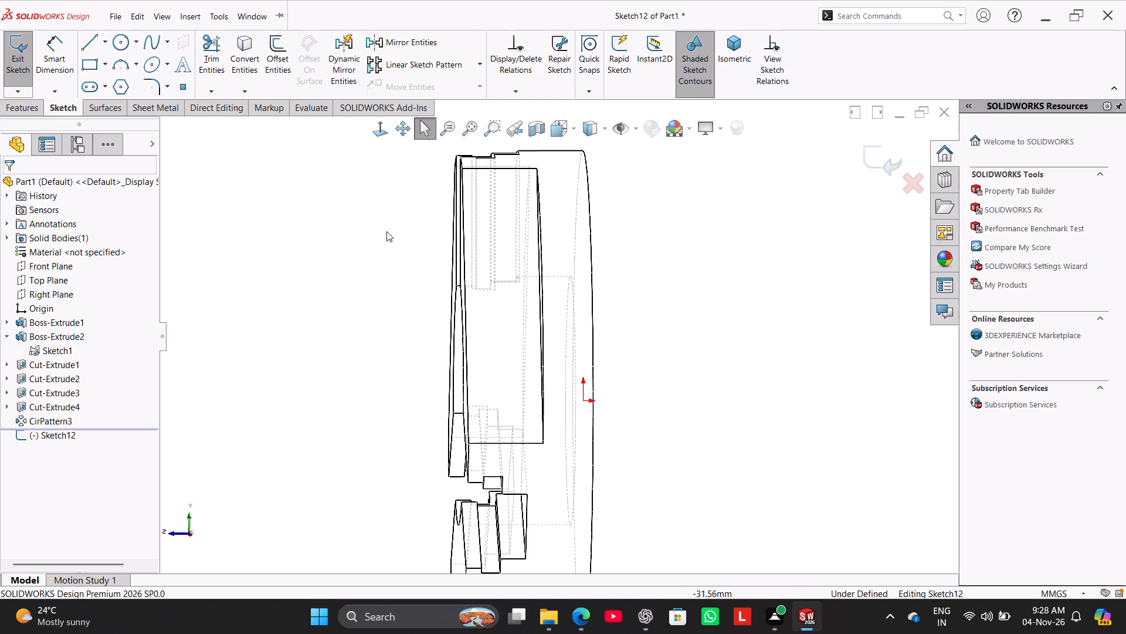
left_click(385, 136)
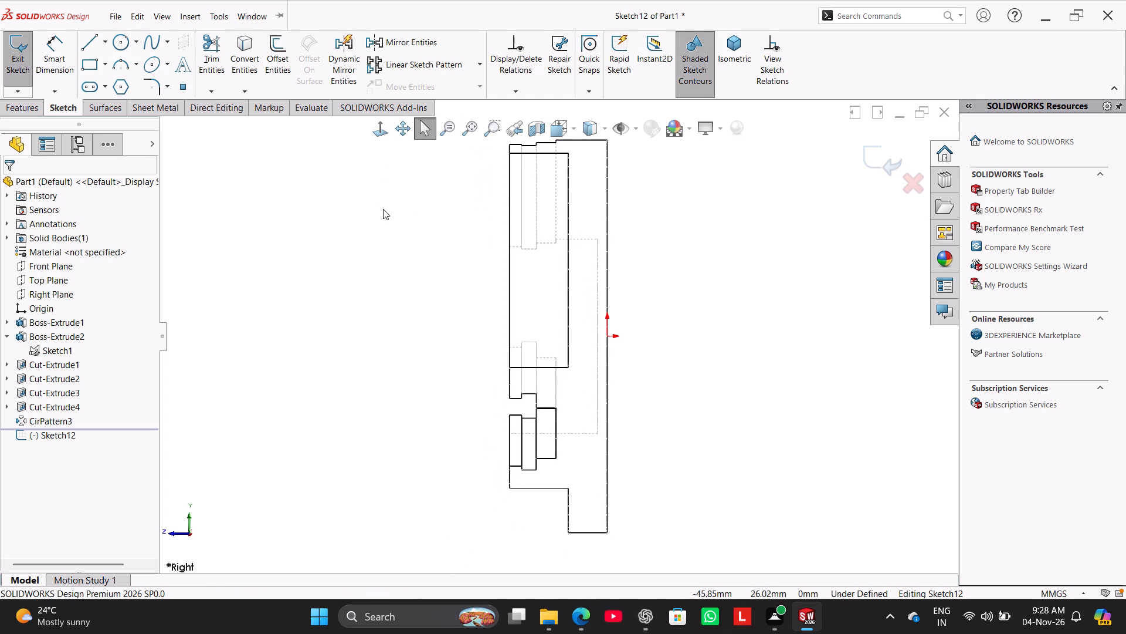
left_click(383, 209)
middle_click_drag(465, 312, 488, 322)
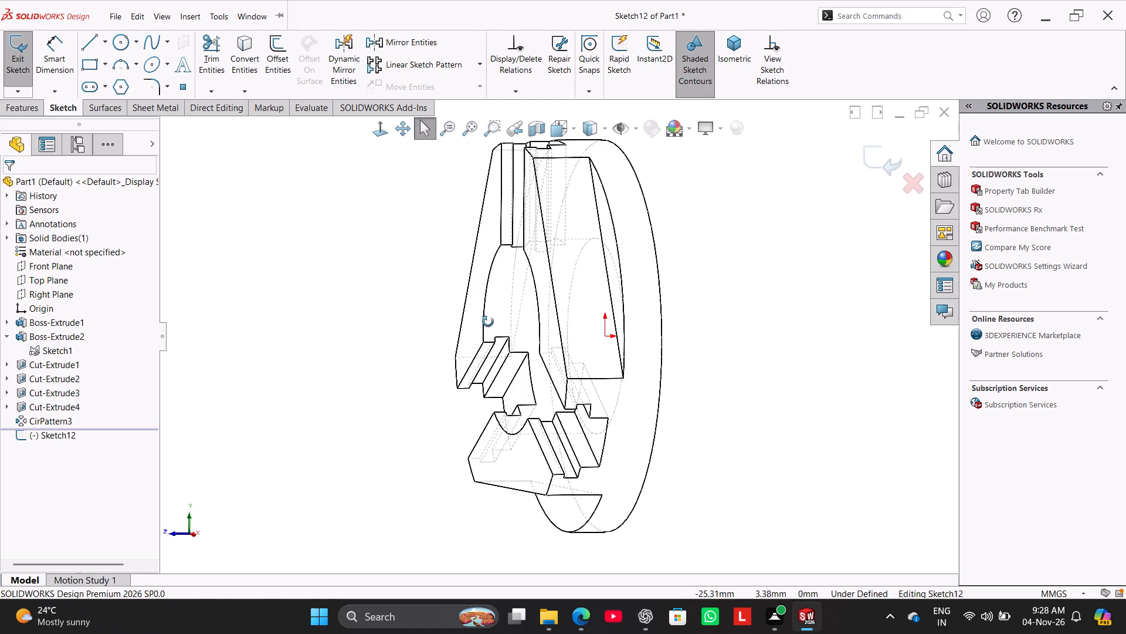
middle_click_drag(488, 322, 474, 275)
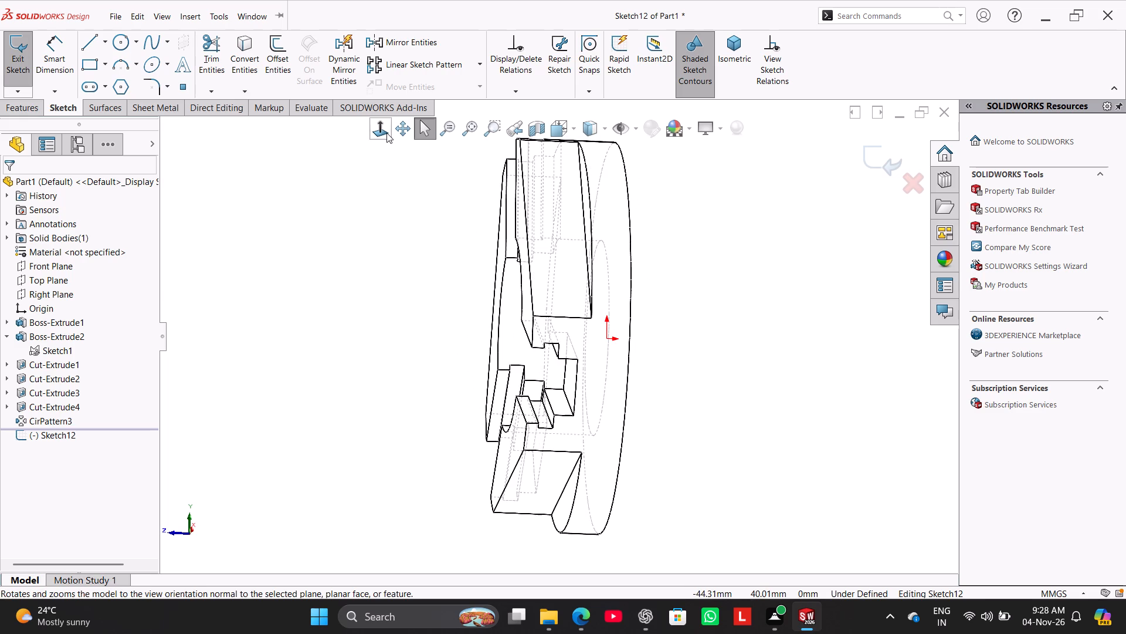
left_click(386, 133)
left_click(369, 233)
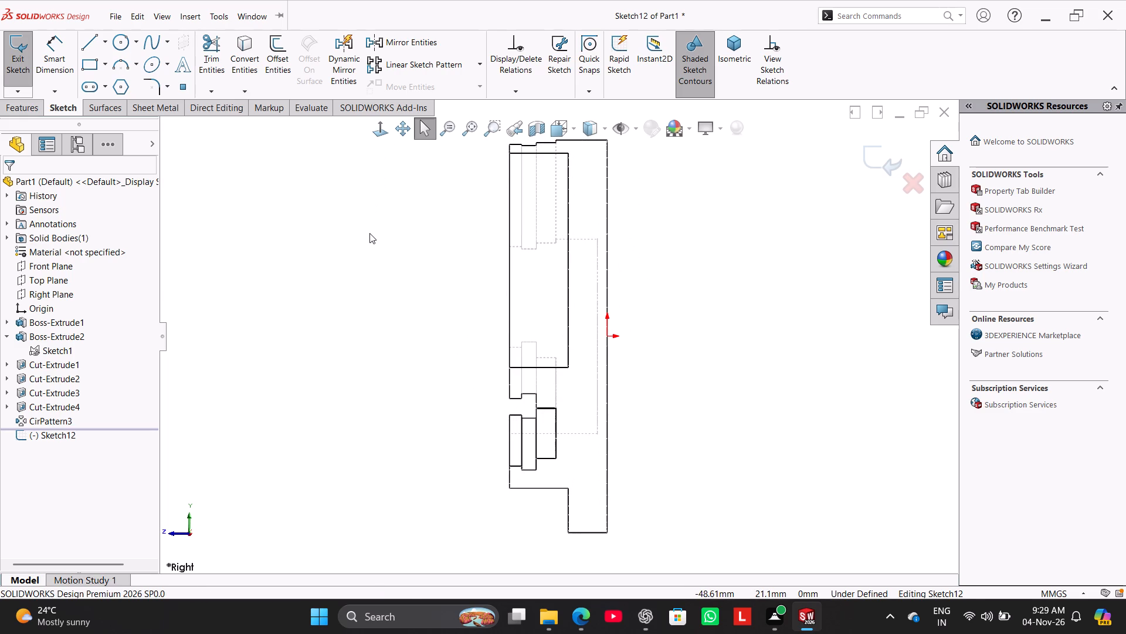
middle_click_drag(398, 227, 408, 231)
middle_click_drag(408, 231, 385, 213)
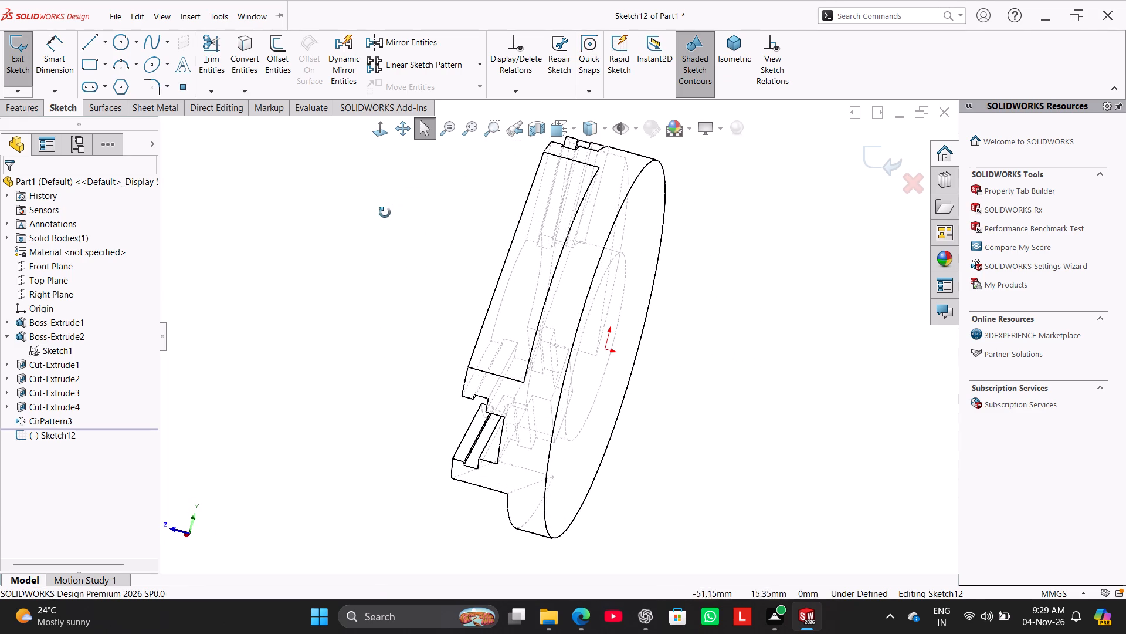
middle_click_drag(385, 213, 385, 215)
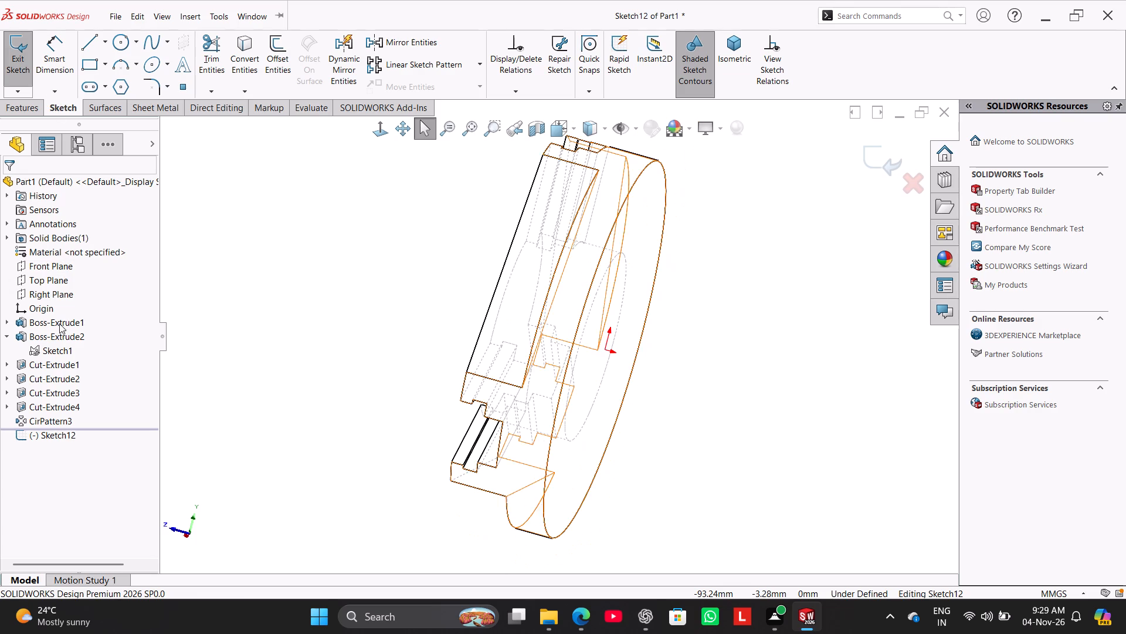
left_click(24, 73)
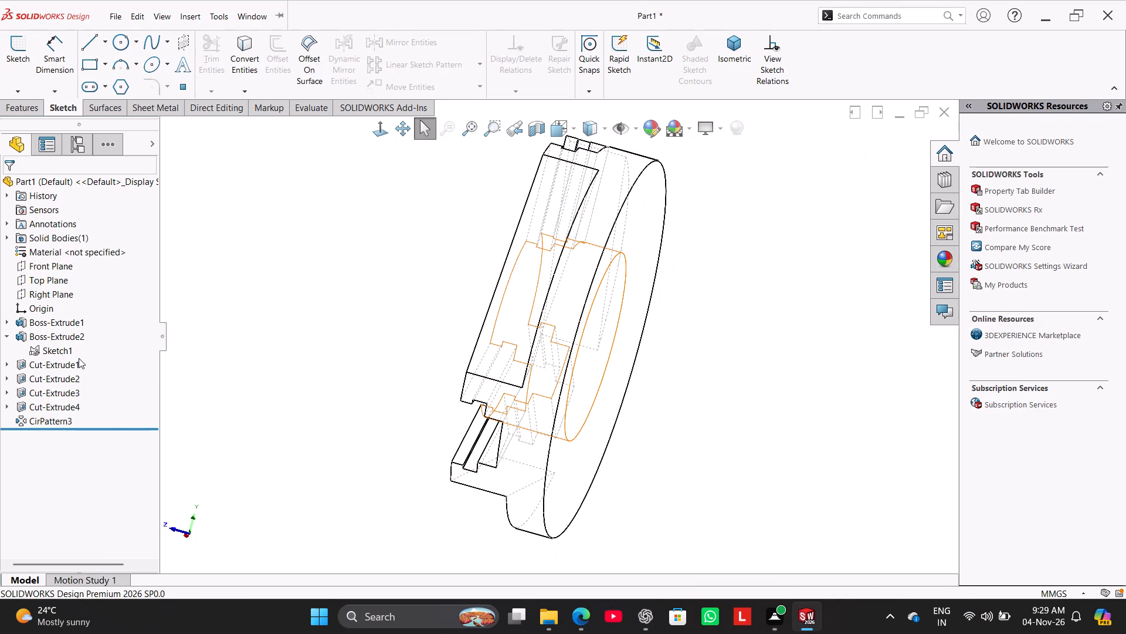
Set the depth of the central bore, Cut-Extrude1, to 10 mm.
right_click(79, 358)
left_click(91, 324)
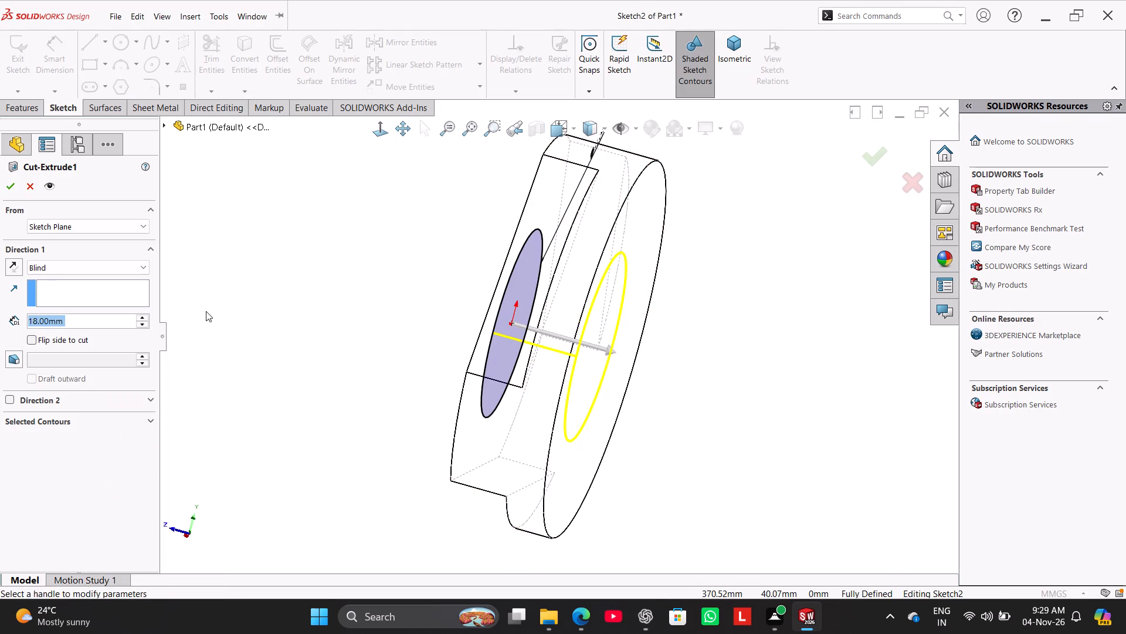
type("10")
key("Return")
left_click(9, 191)
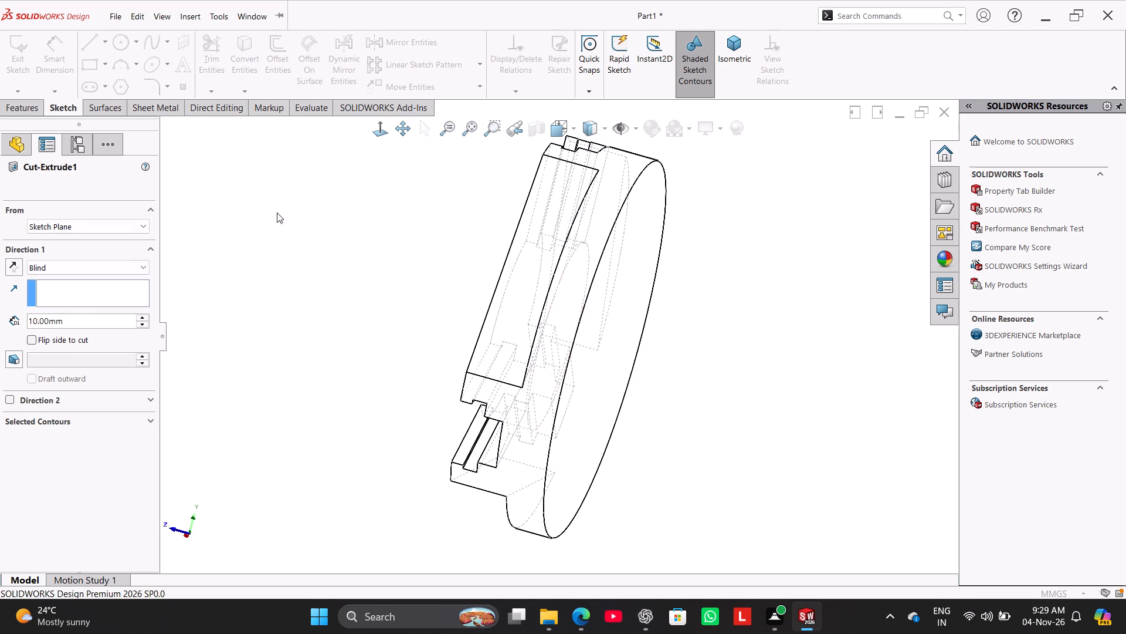
left_click(361, 205)
Check the thickness behind the bore with Smart Dimension in a Right Plane sketch, leaving the sketch without placing the dimension.
left_click(384, 129)
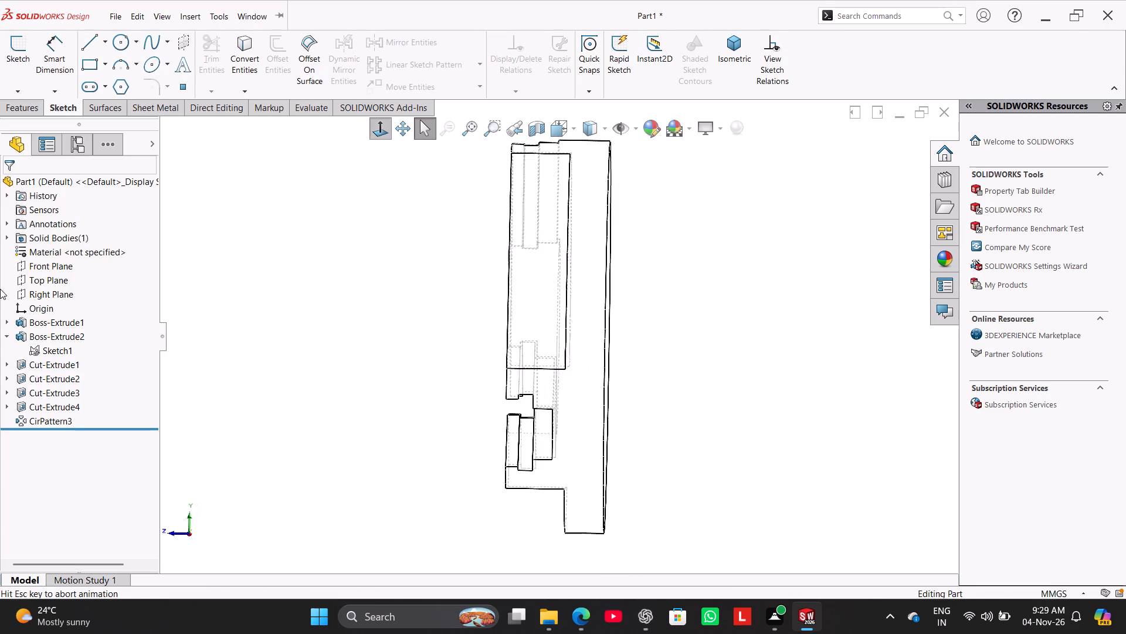
left_click(43, 292)
left_click(53, 279)
left_click(363, 236)
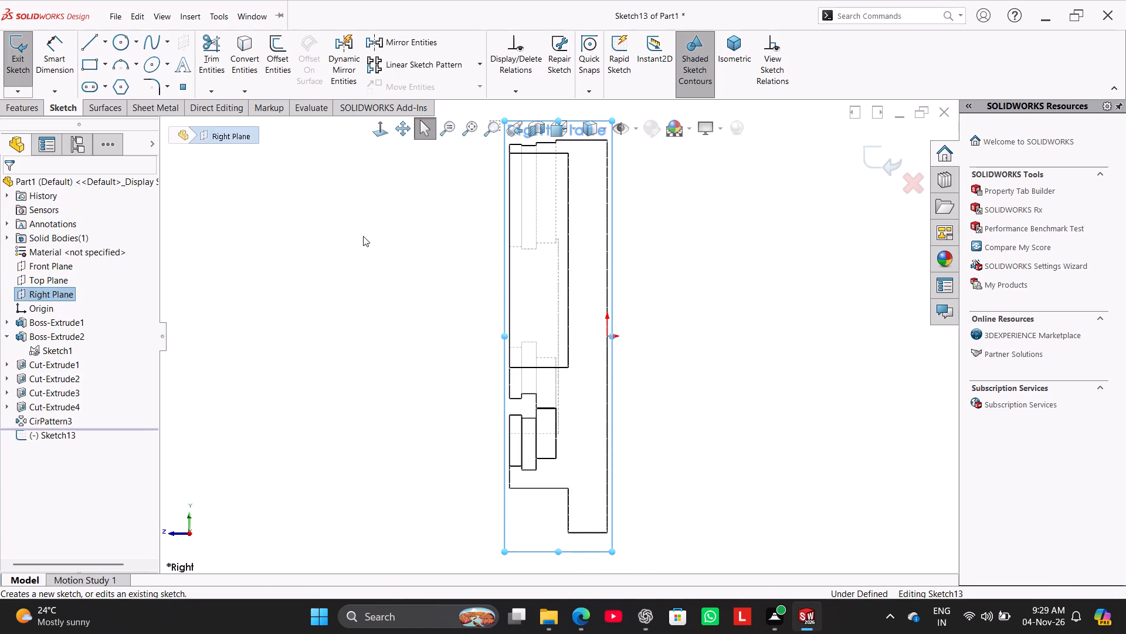
left_click(59, 58)
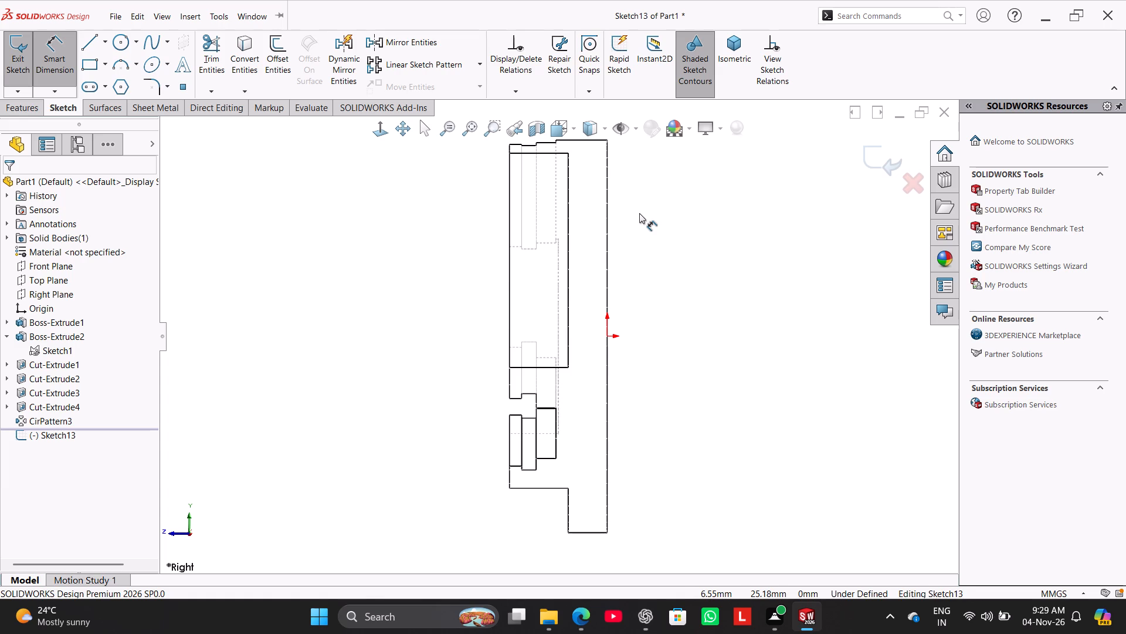
left_click(558, 283)
left_click(608, 294)
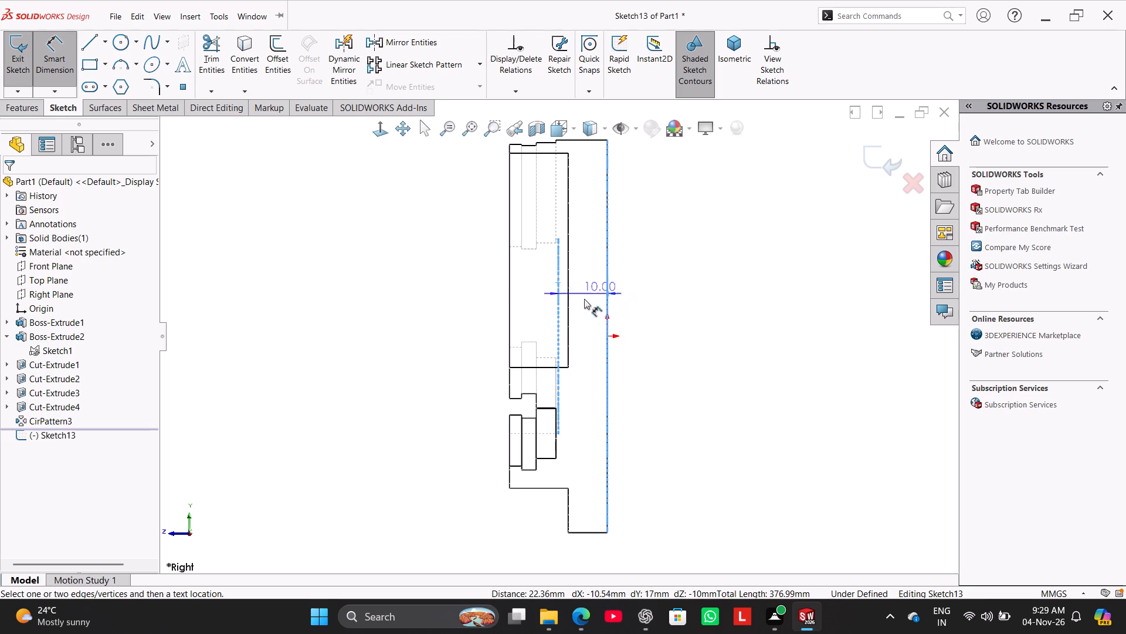
left_click(66, 65)
left_click(374, 222)
middle_click_drag(466, 227, 485, 225)
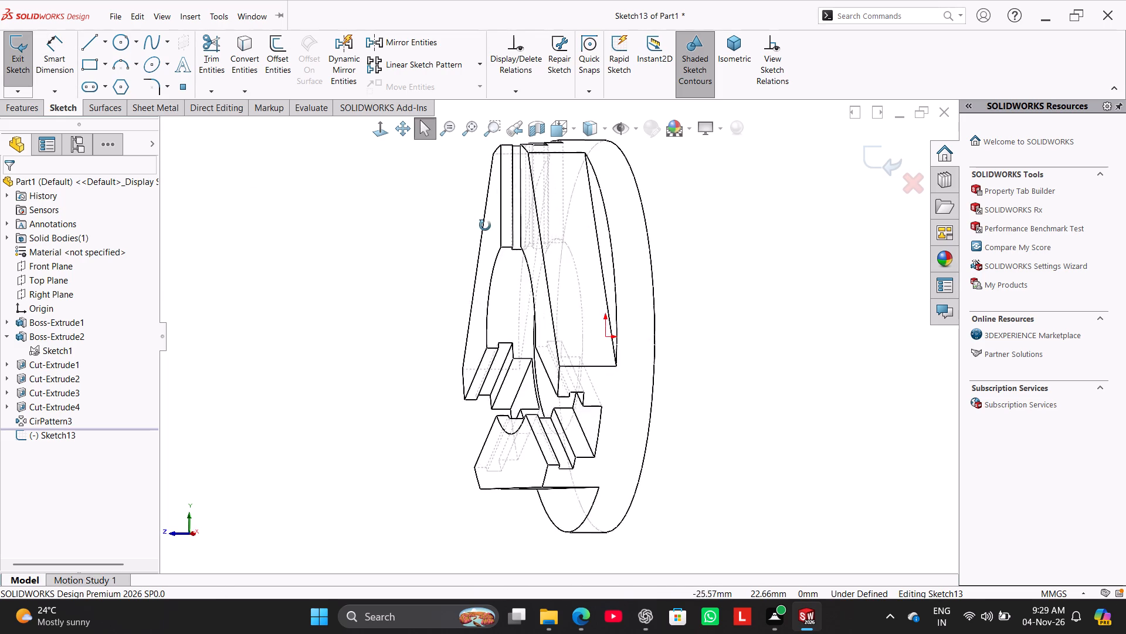
middle_click_drag(485, 225, 505, 201)
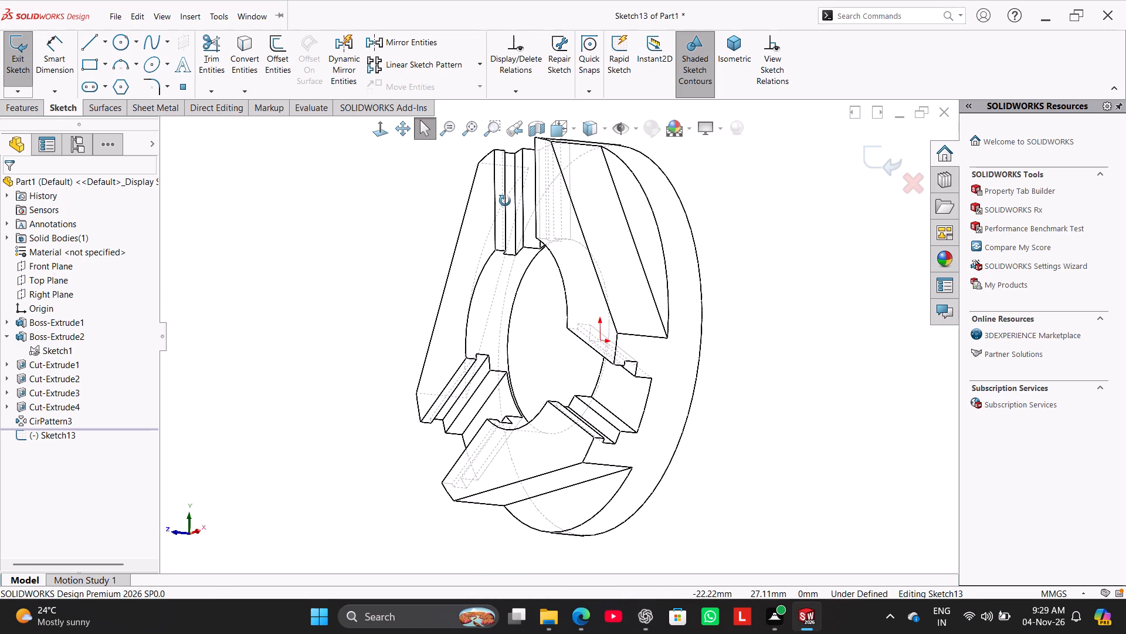
middle_click_drag(505, 201, 495, 206)
middle_click_drag(493, 207, 487, 210)
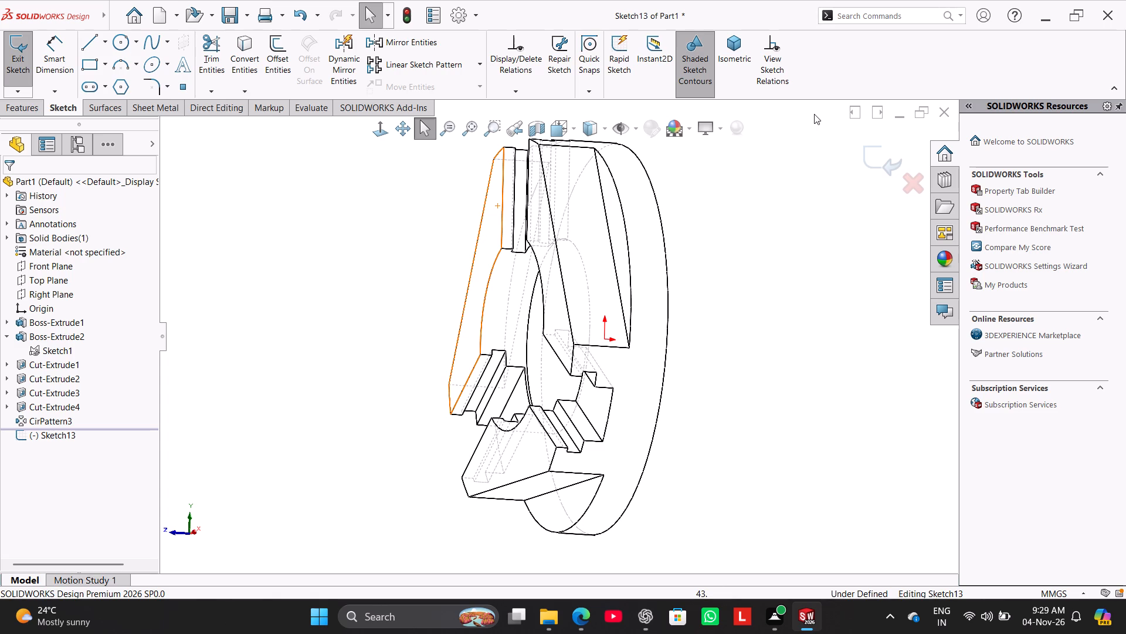
left_click(22, 63)
left_click(303, 205)
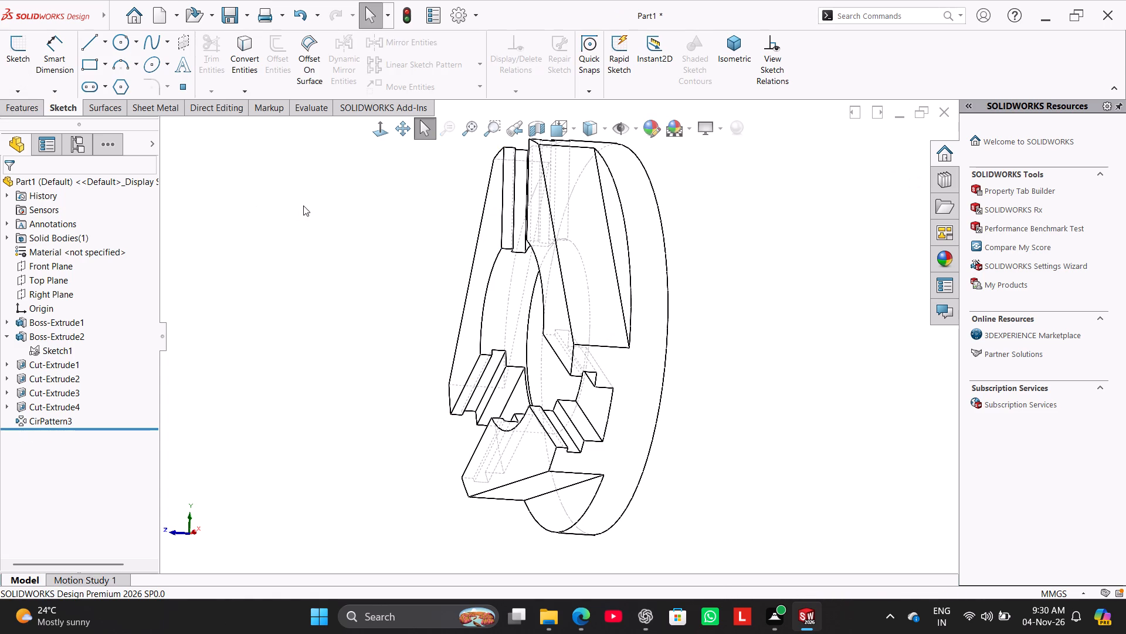
Display the part shaded with edges.
left_click(607, 125)
left_click(598, 147)
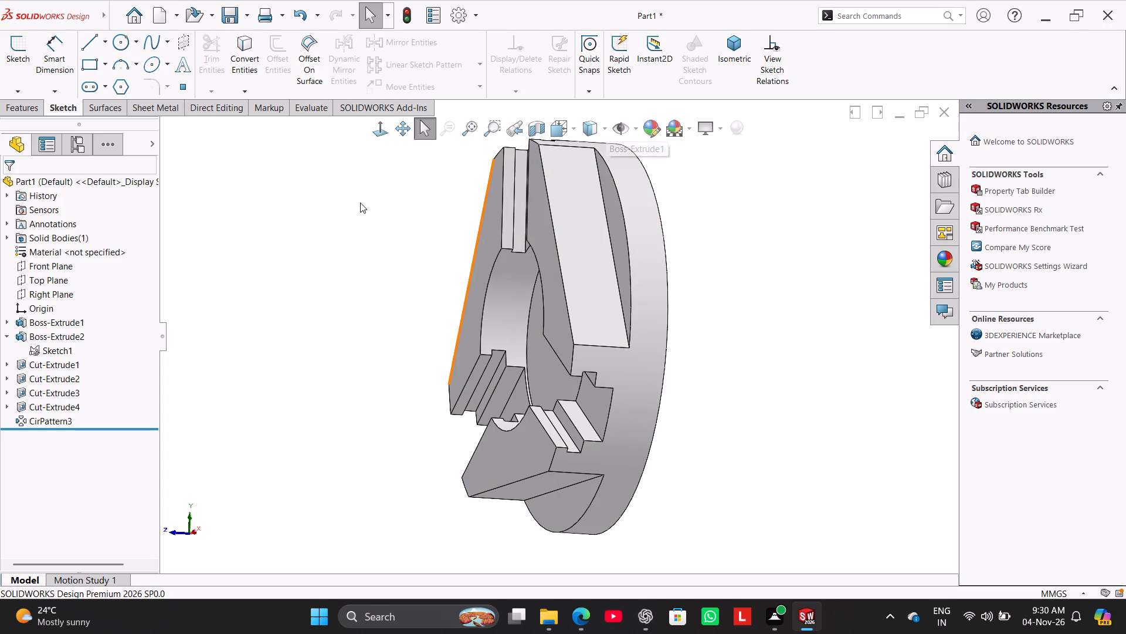
Section the part through the Right Plane and view the section face straight on.
left_click(360, 203)
left_click(544, 128)
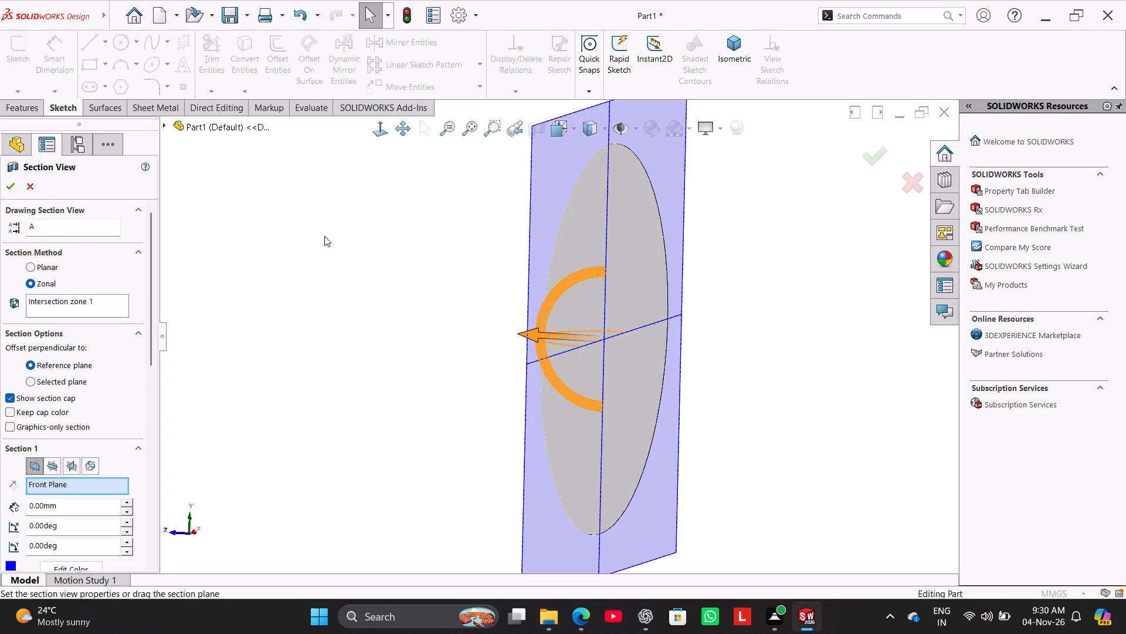
left_click(54, 467)
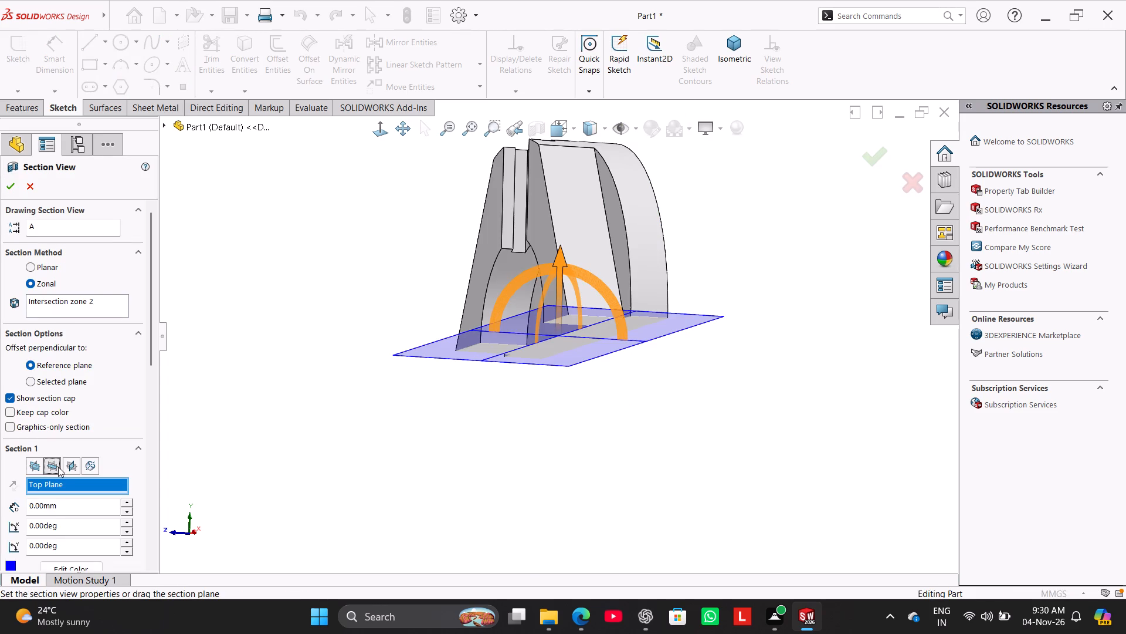
left_click(73, 465)
middle_click_drag(291, 392, 303, 394)
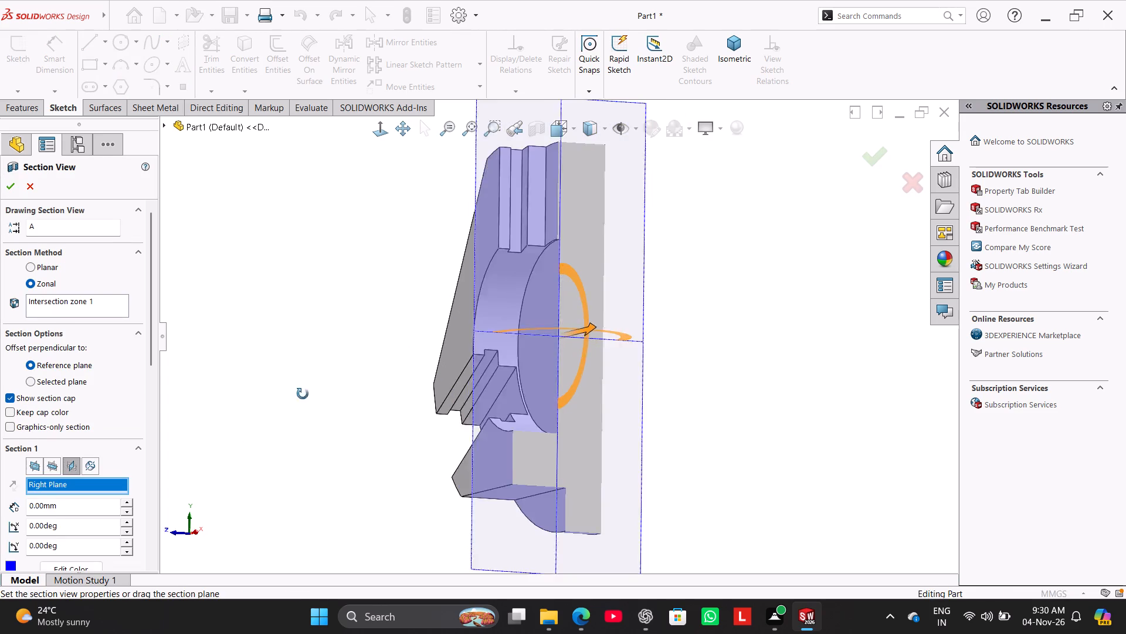
middle_click_drag(303, 394, 287, 384)
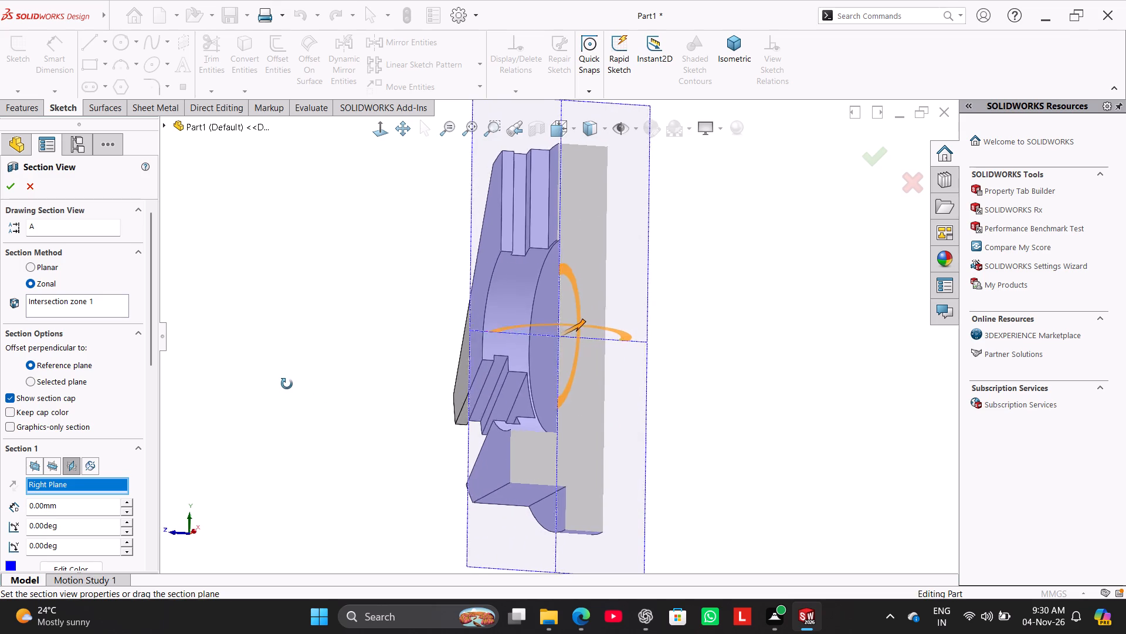
middle_click_drag(287, 384, 282, 382)
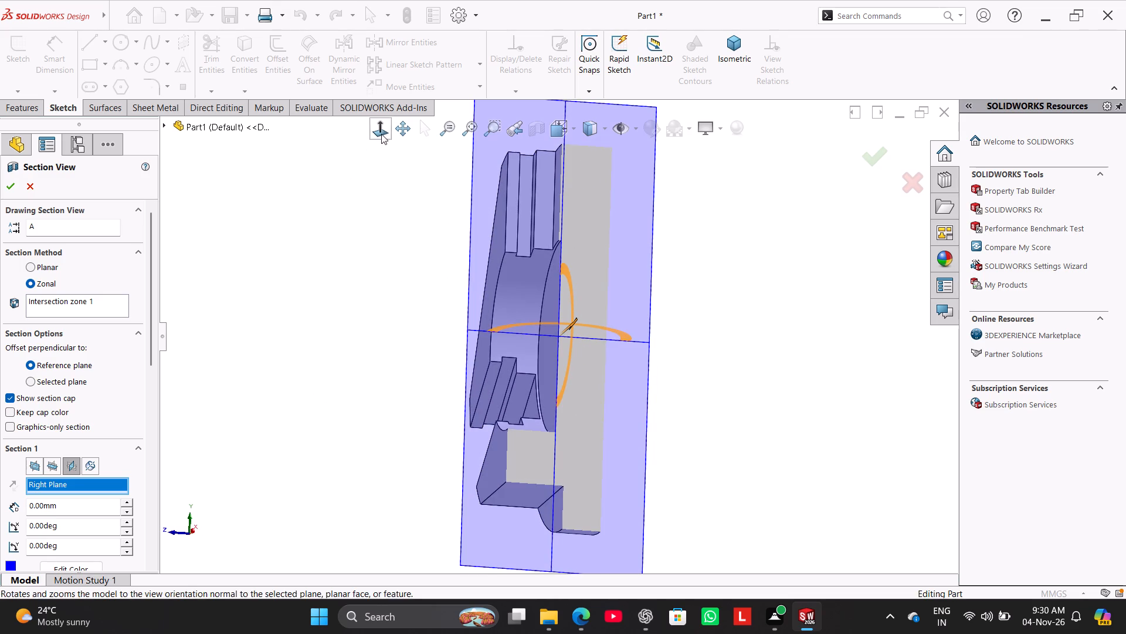
left_click(382, 132)
left_click(9, 185)
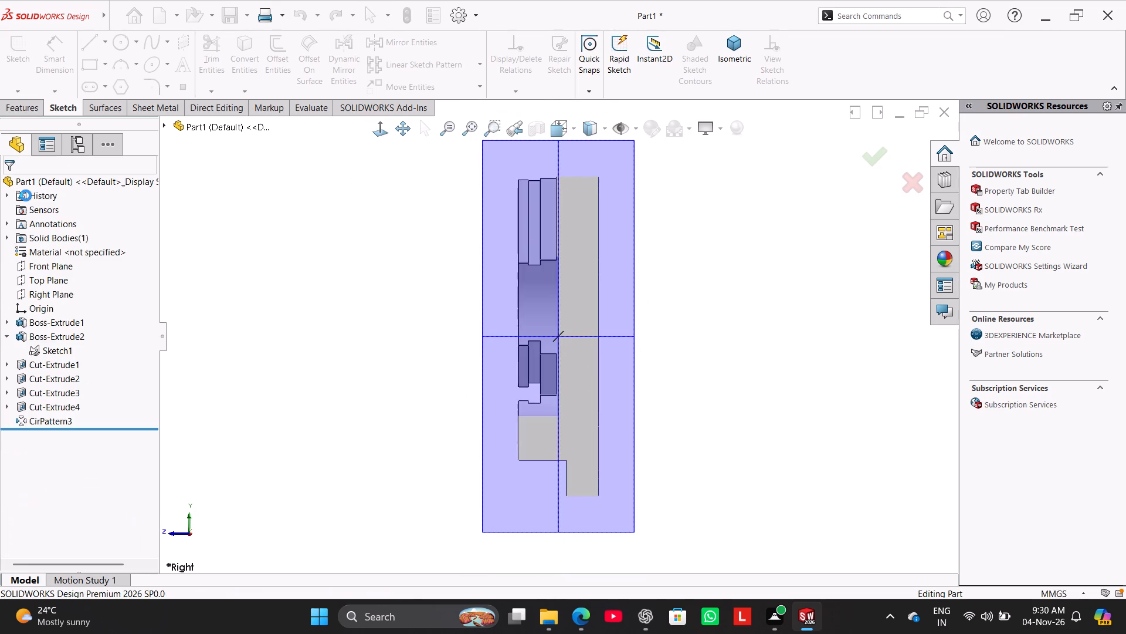
left_click(229, 237)
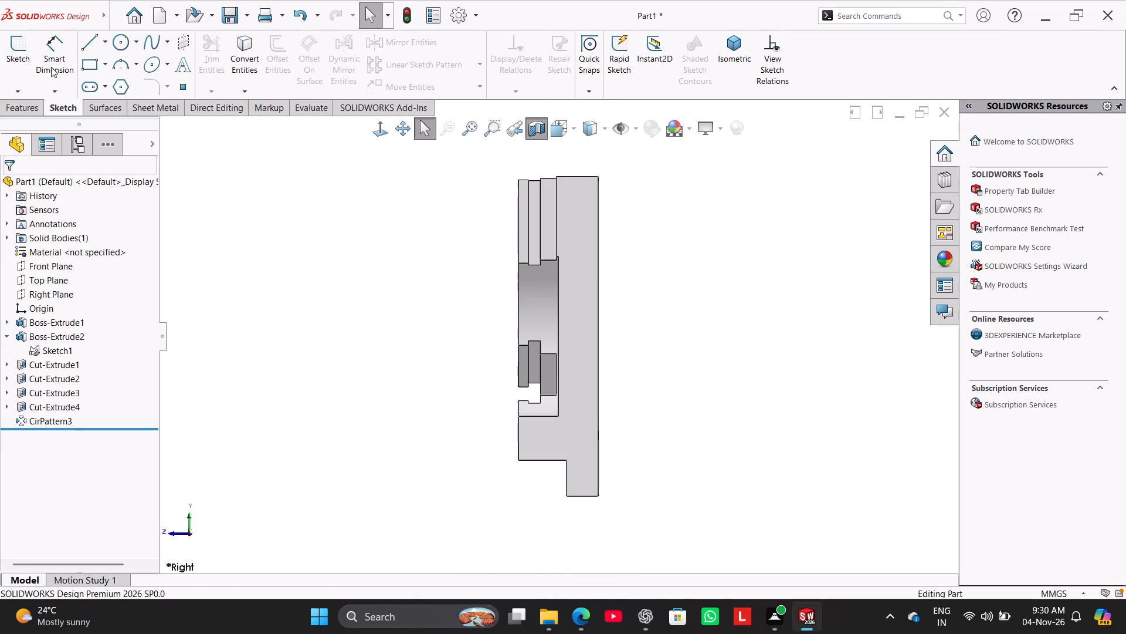
Check the thickness between bore floor and back face with Smart Dimension in a Right Plane sketch, then remove the section view and leave the sketch.
left_click(24, 54)
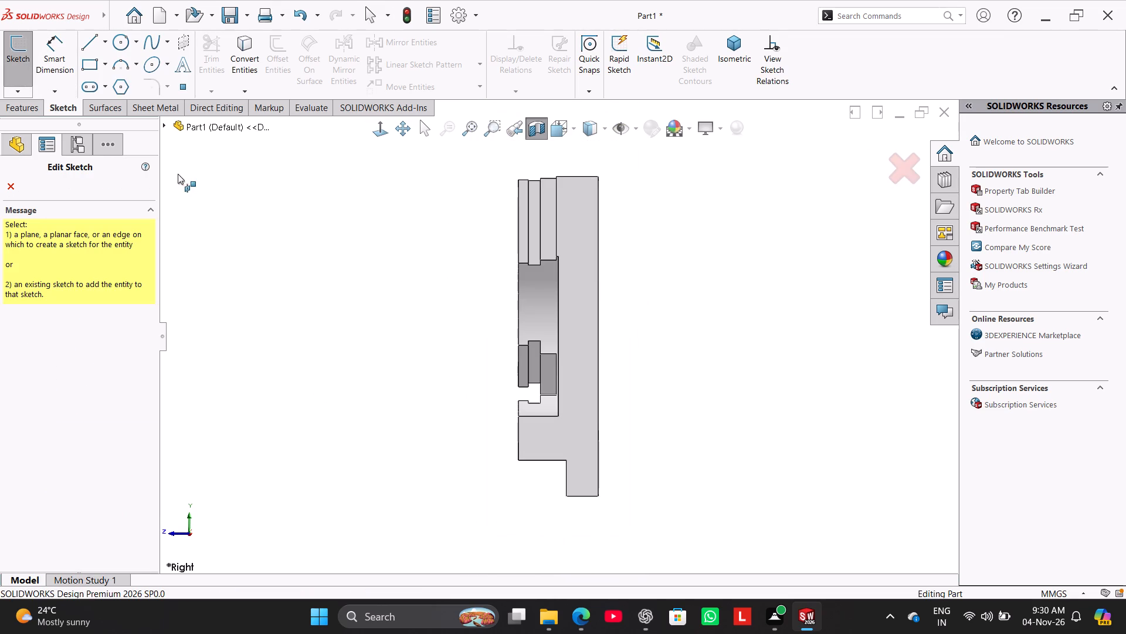
left_click(167, 124)
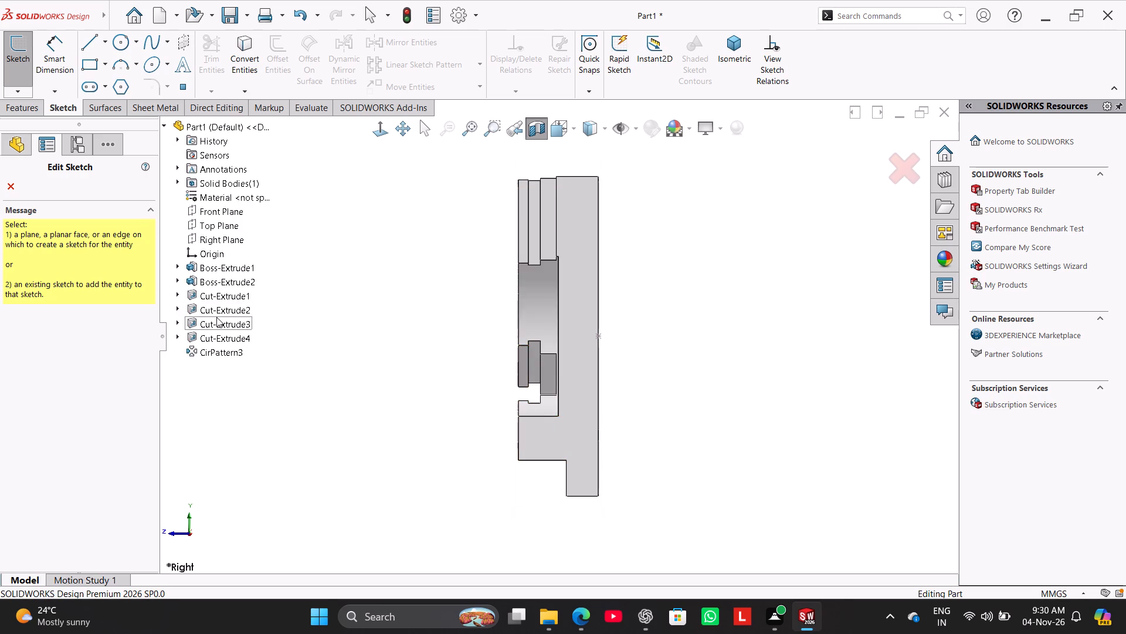
left_click(215, 242)
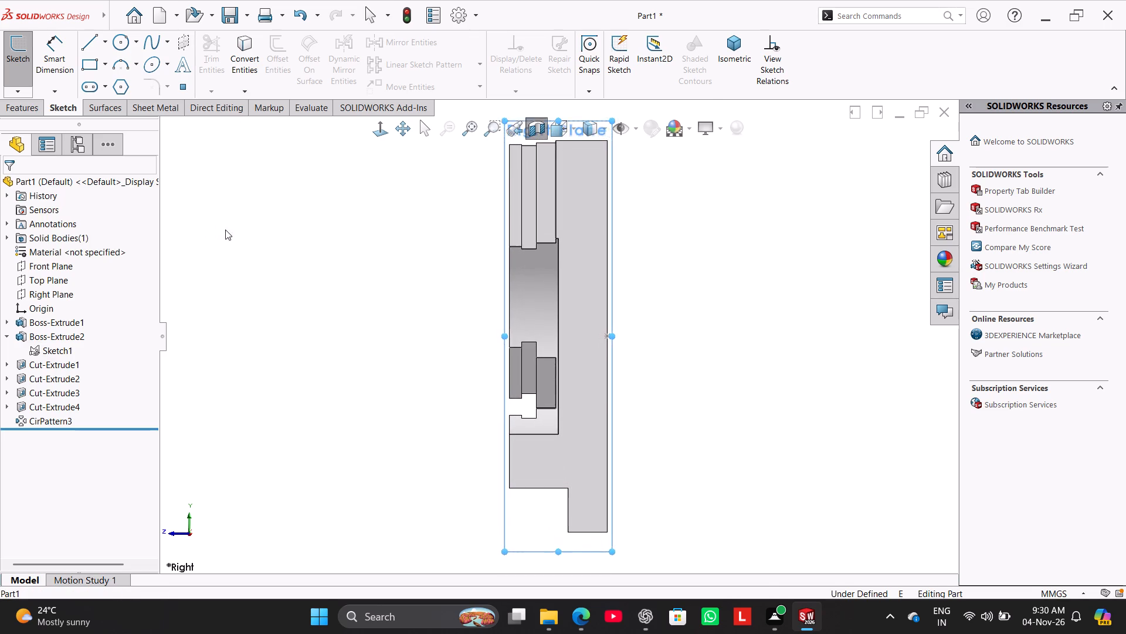
left_click(42, 53)
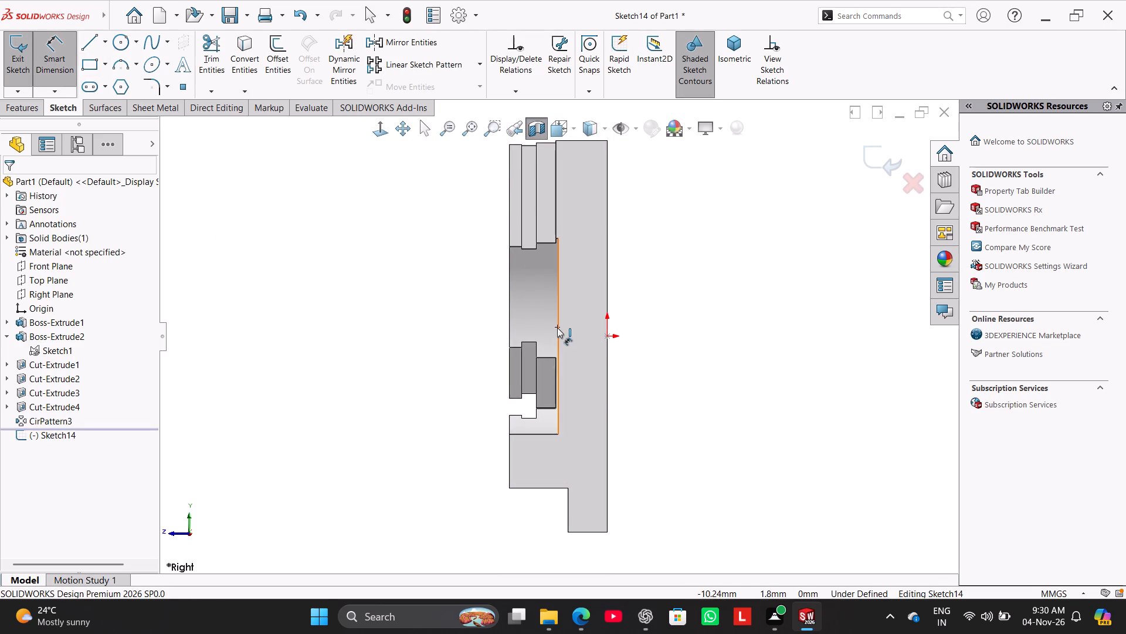
left_click(557, 328)
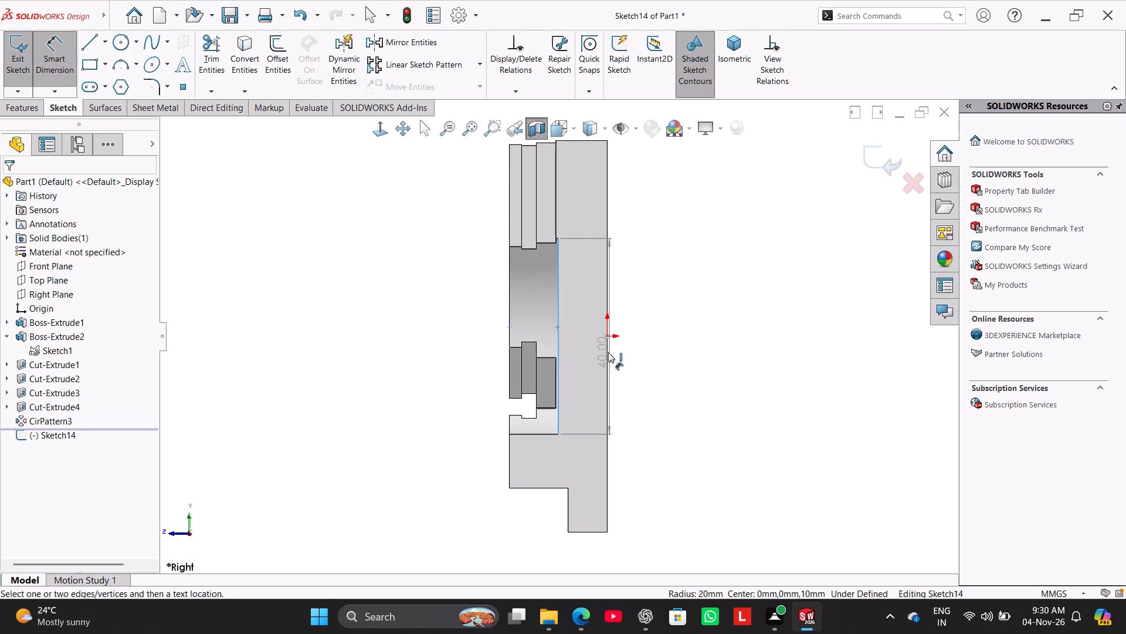
left_click(606, 350)
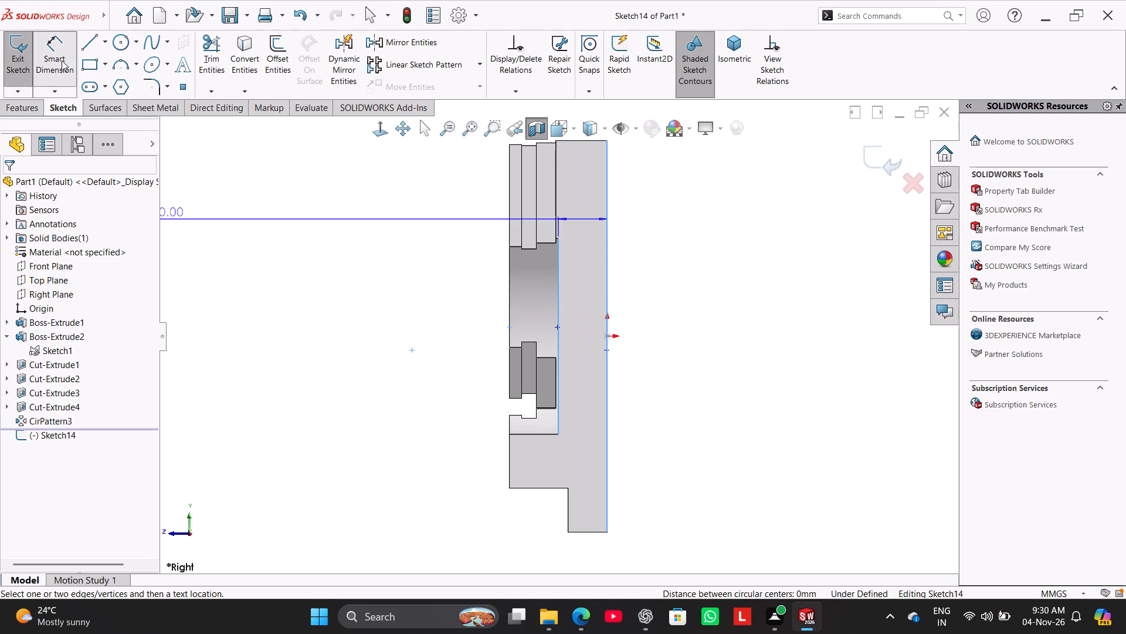
left_click(63, 59)
left_click(238, 187)
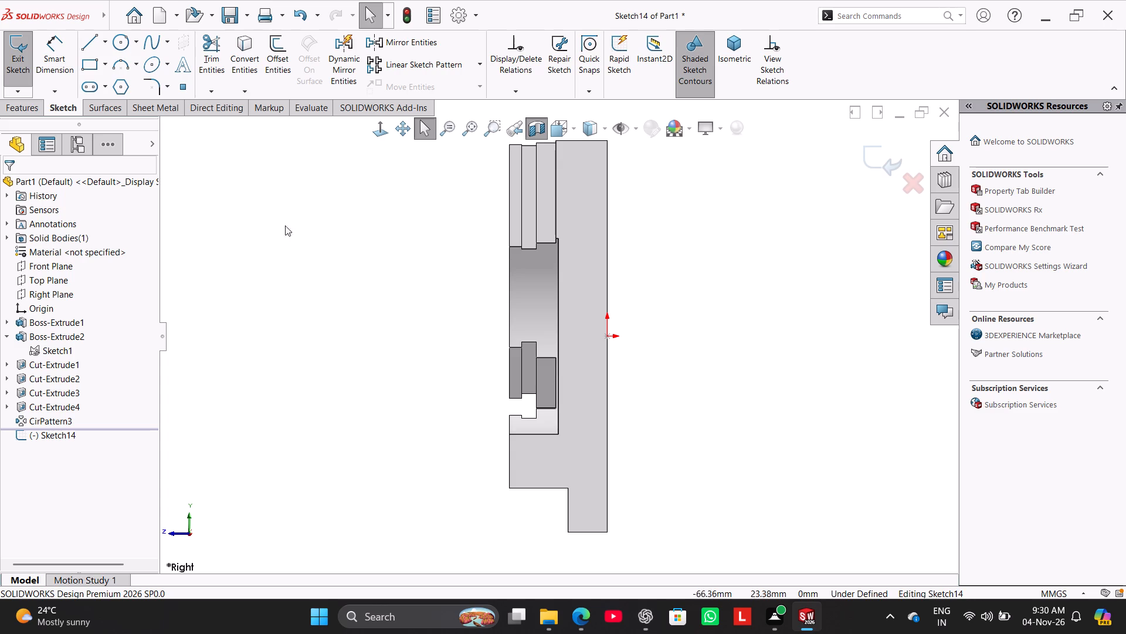
left_click(535, 122)
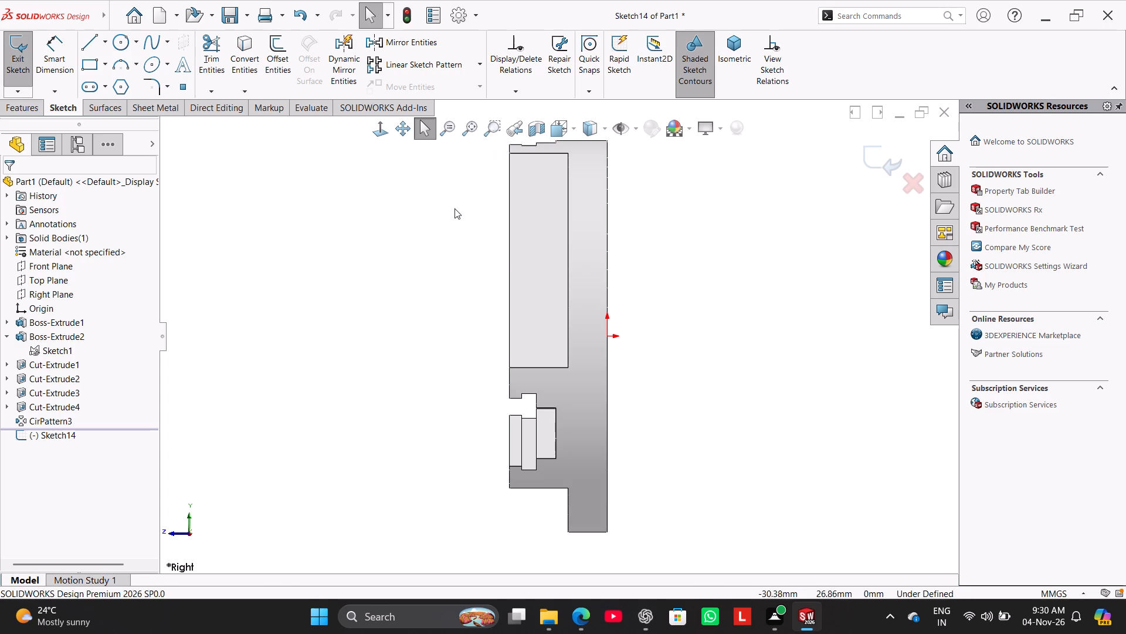
right_click_drag(454, 211, 485, 180)
right_click_drag(328, 323, 588, 208)
right_click_drag(443, 290, 592, 193)
left_click(331, 318)
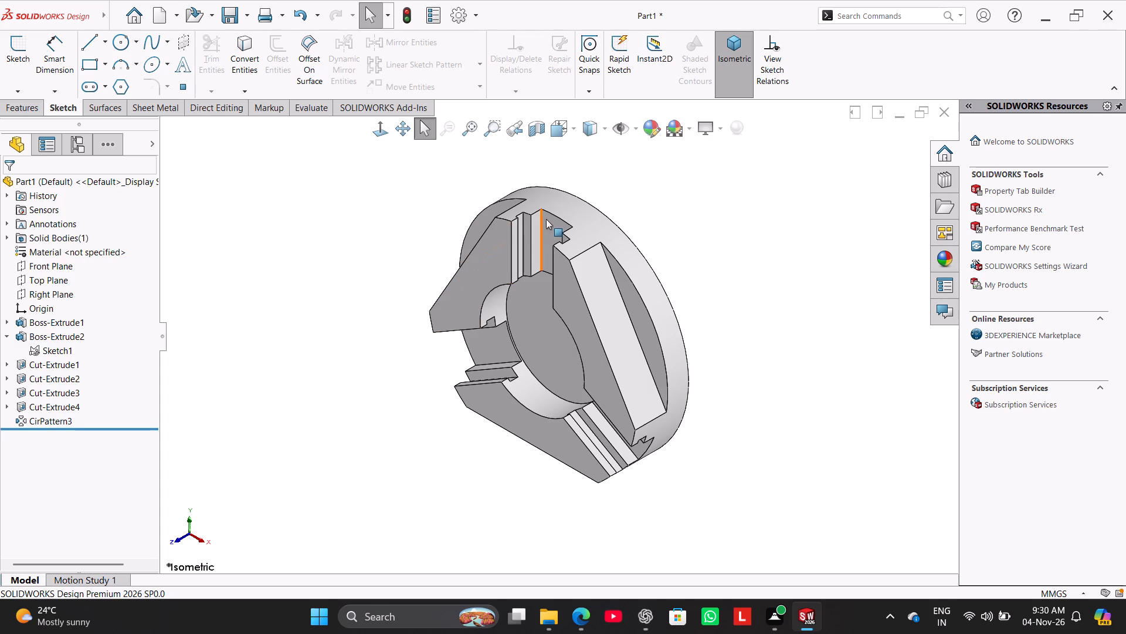
Set the blind depth of Cut-Extrude4, the innermost step of the radial slot, to 3.5 mm.
right_click(74, 402)
left_click(88, 343)
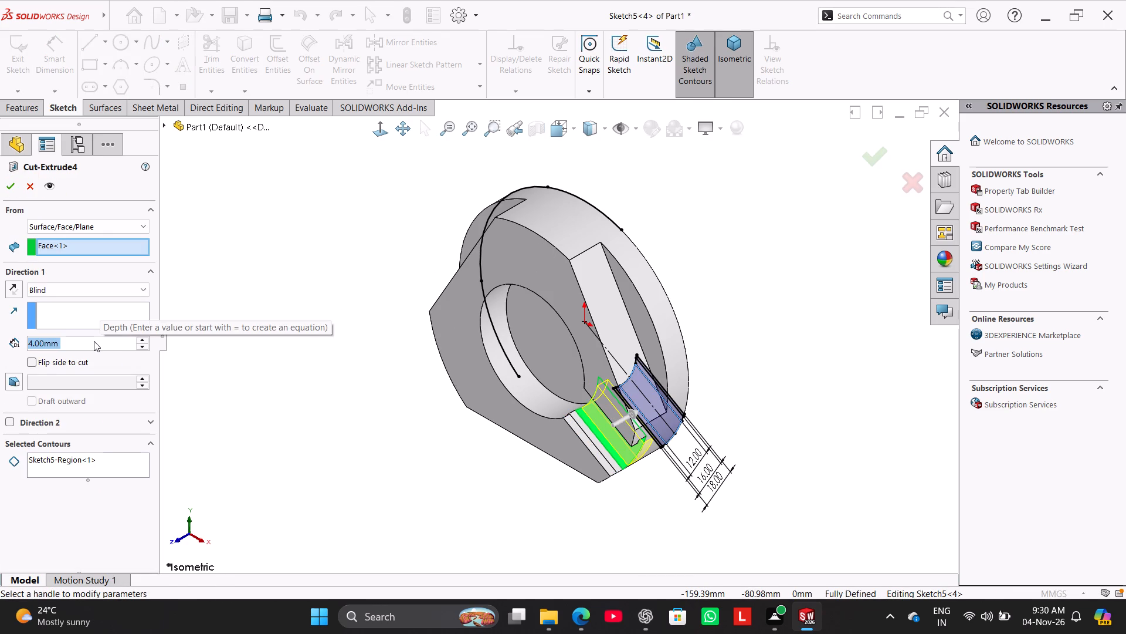
type("3.5")
key("Return")
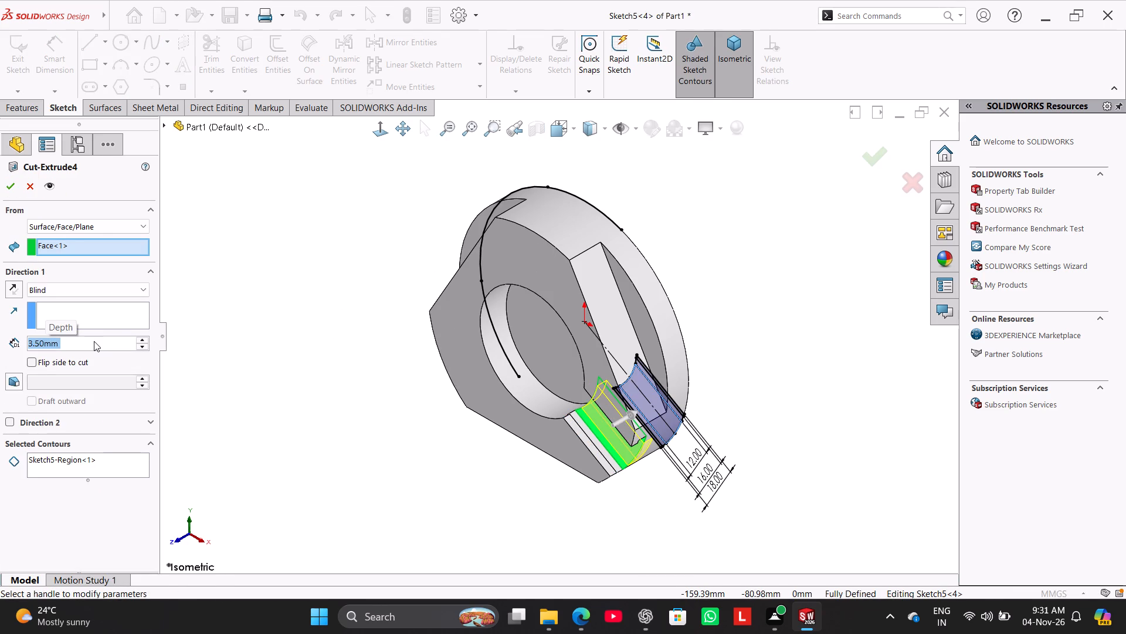
left_click(9, 186)
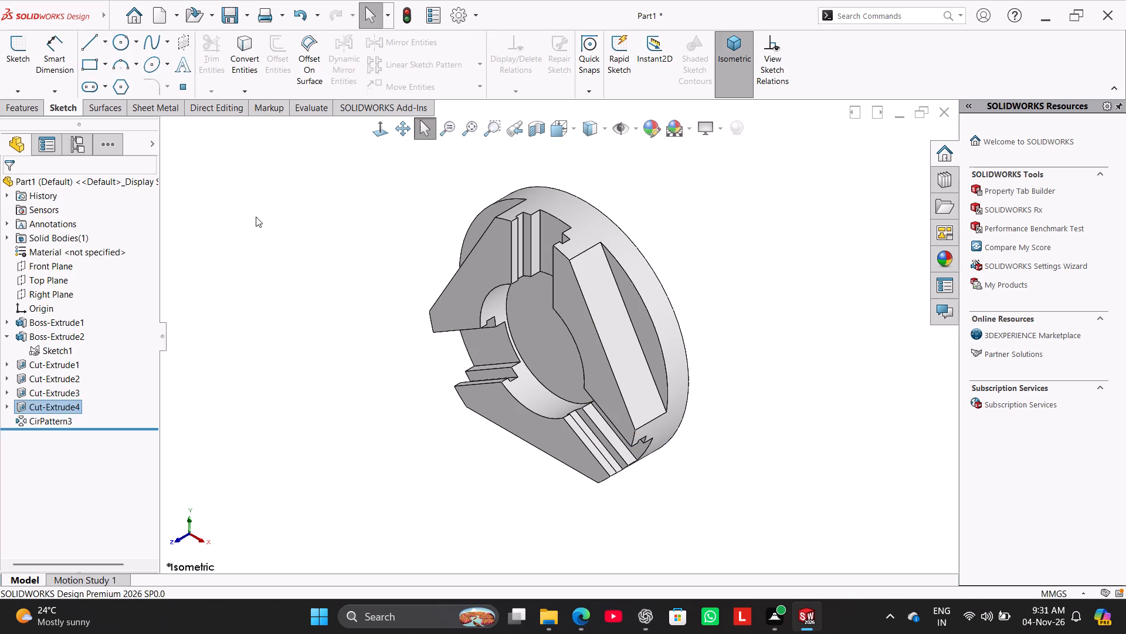
left_click(270, 215)
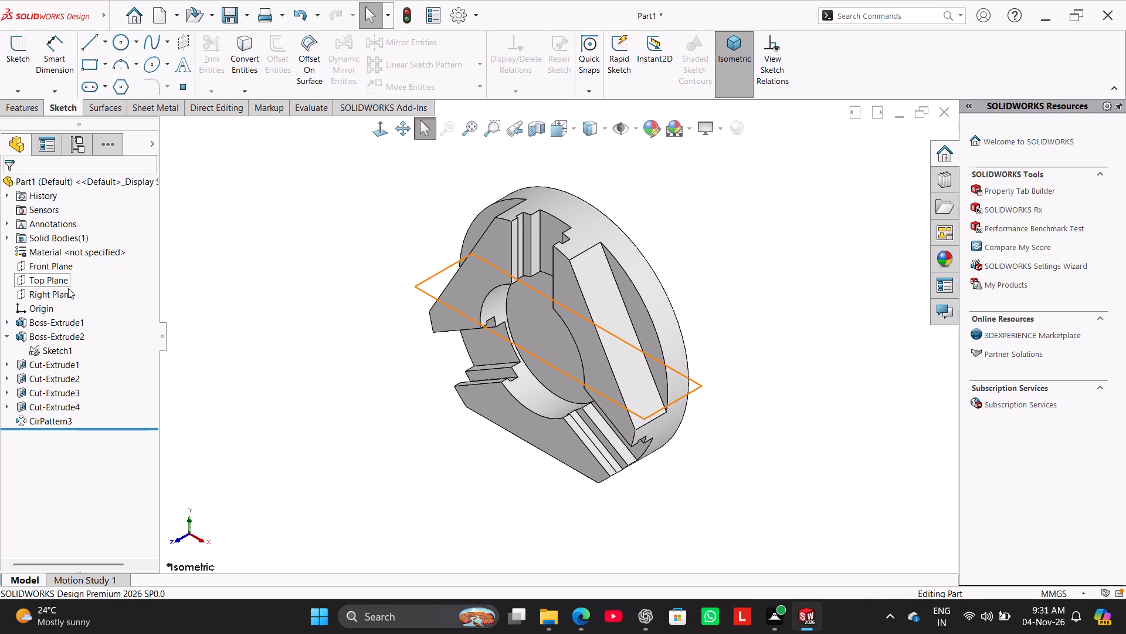
Check the length of the disc's rim edge behind the slot in a Right Plane sketch, leaving the sketch without adding a dimension.
right_click(68, 288)
left_click(88, 268)
left_click(292, 200)
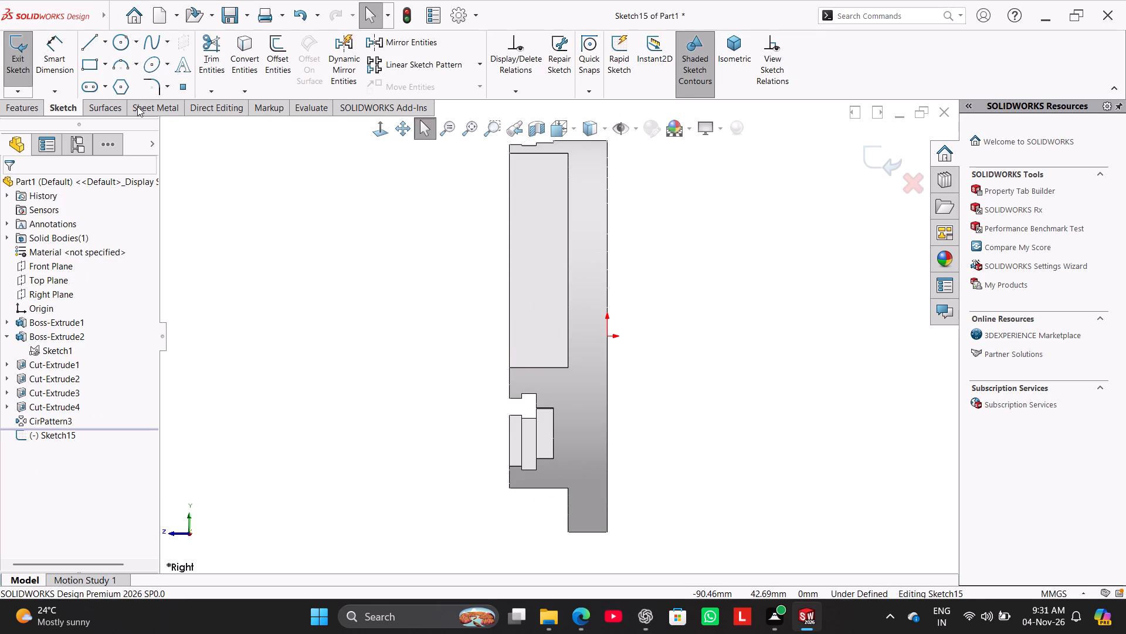
left_click(42, 63)
scroll(603, 114, "up", 2)
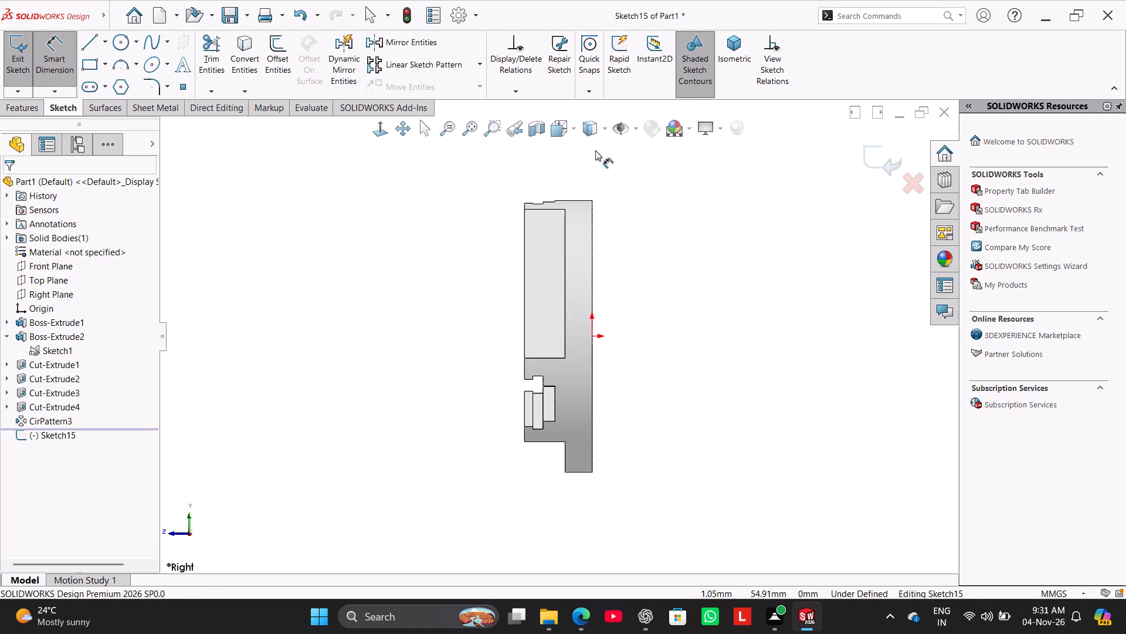
scroll(595, 150, "down", 11)
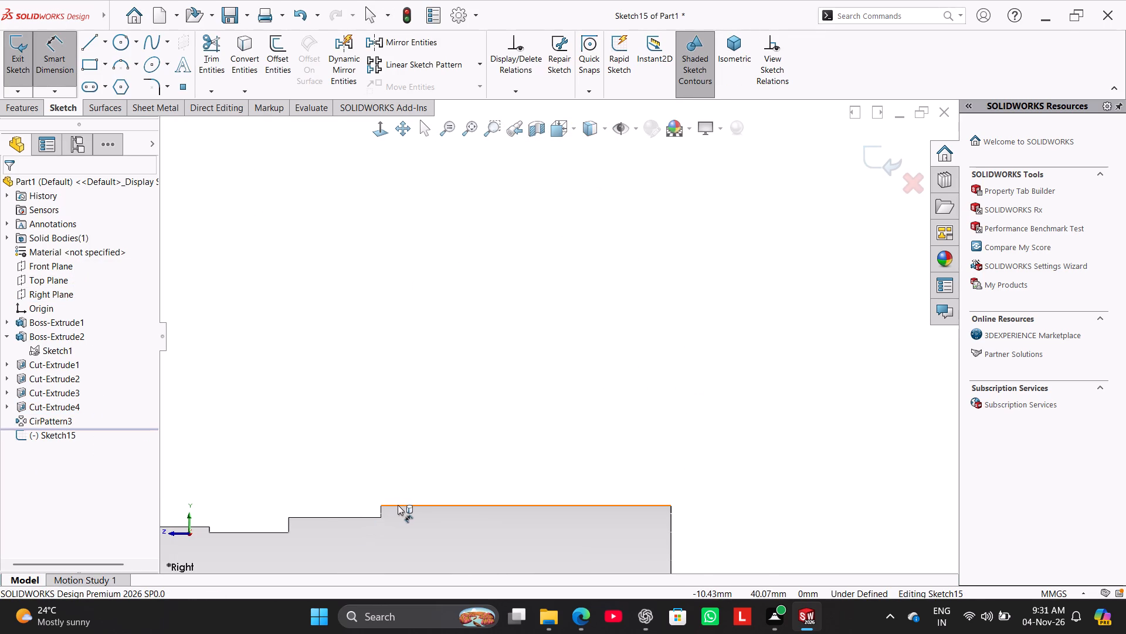
left_click(398, 505)
left_click(62, 76)
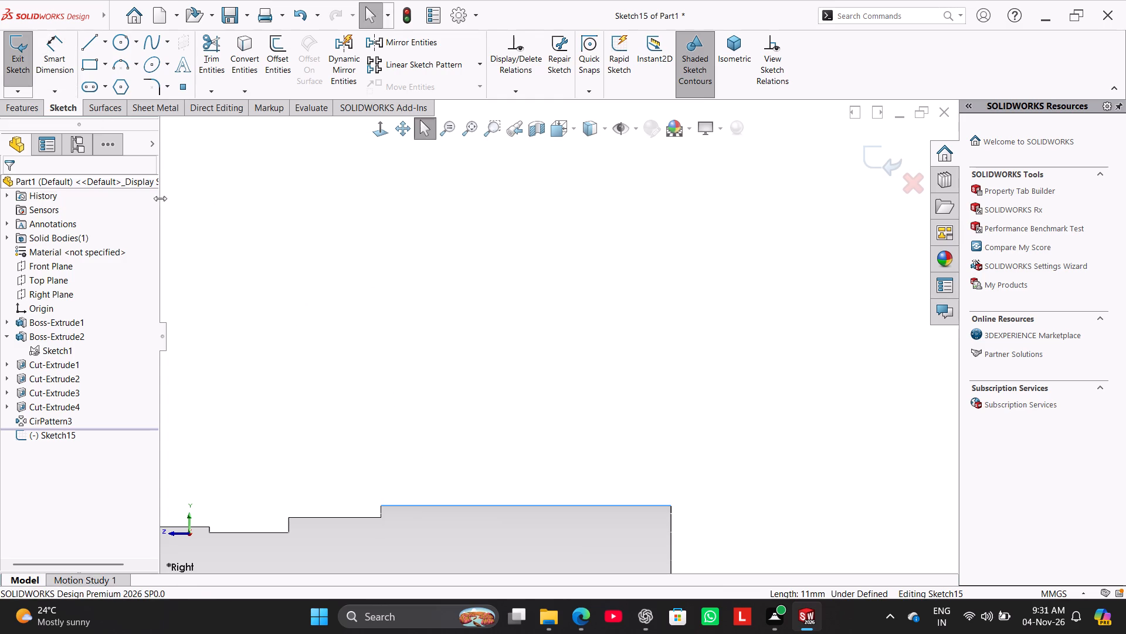
left_click(165, 205)
right_click_drag(214, 271, 561, 160)
right_click_drag(391, 296, 450, 215)
right_click_drag(340, 302, 480, 157)
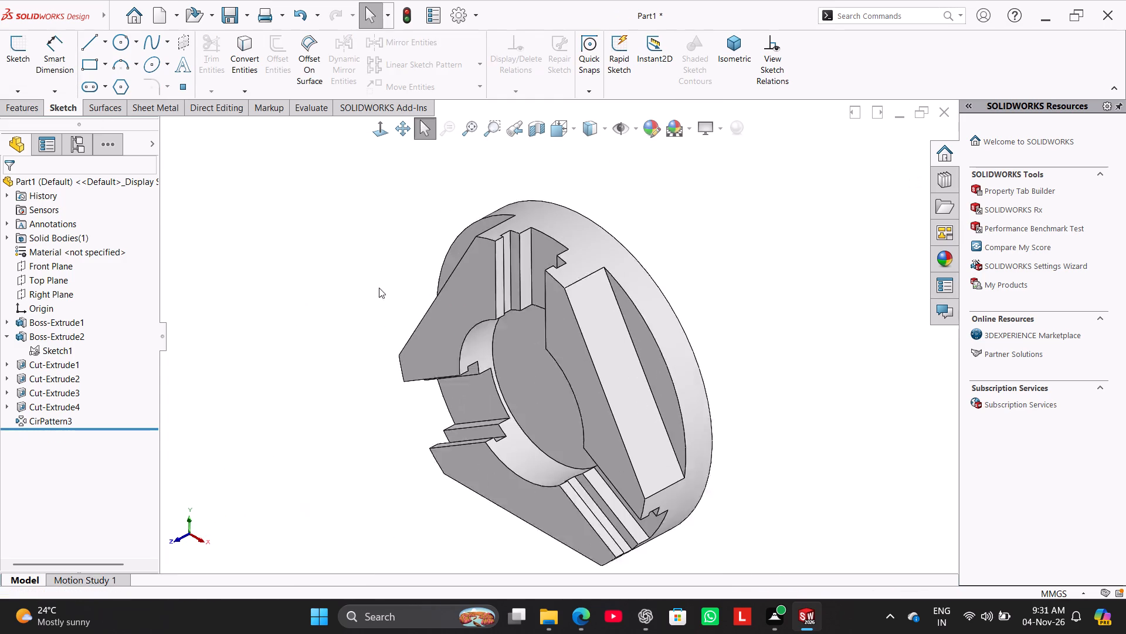
left_click(369, 283)
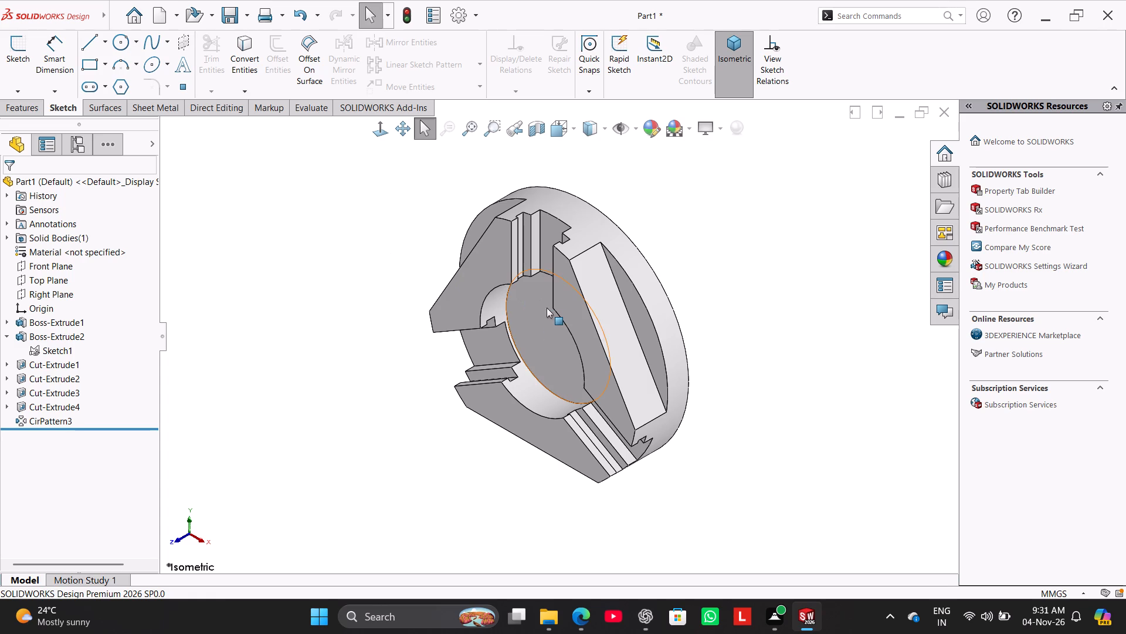
Sketch an 18 mm diameter circle centred on the origin on the floor of the central bore.
middle_click_drag(389, 343, 453, 289)
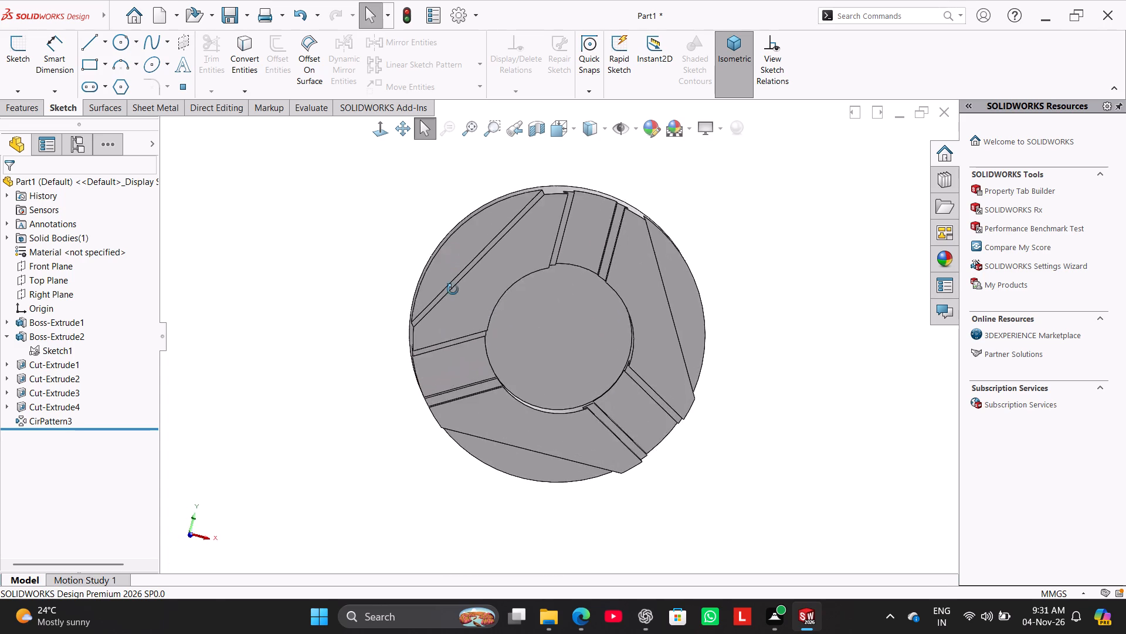
middle_click_drag(453, 289, 486, 322)
left_click(596, 326)
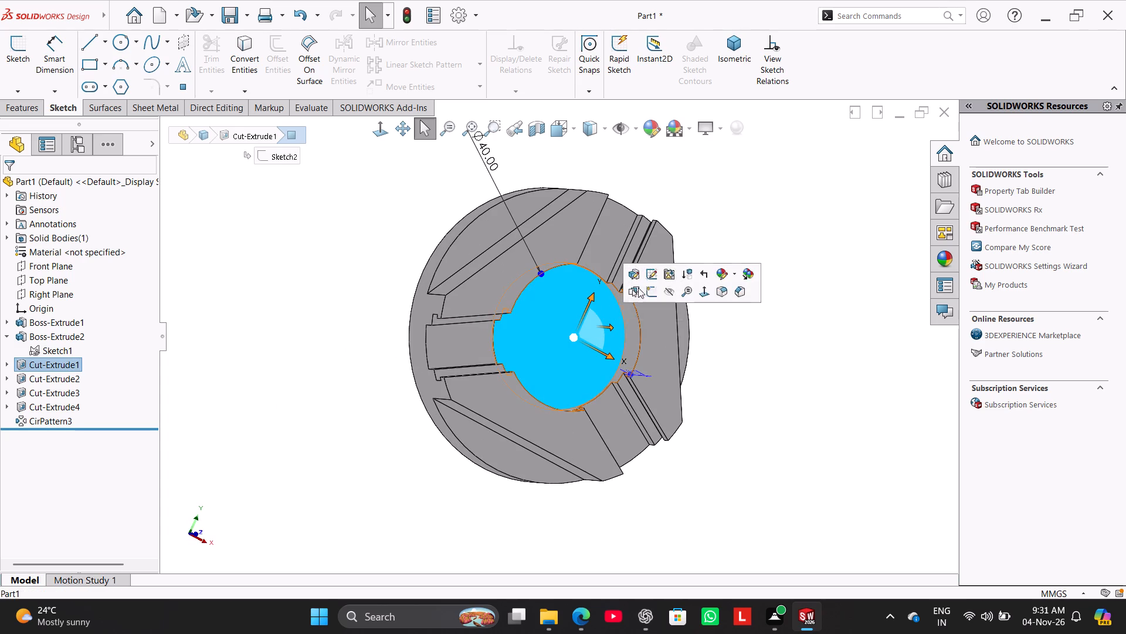
left_click(653, 290)
left_click(253, 247)
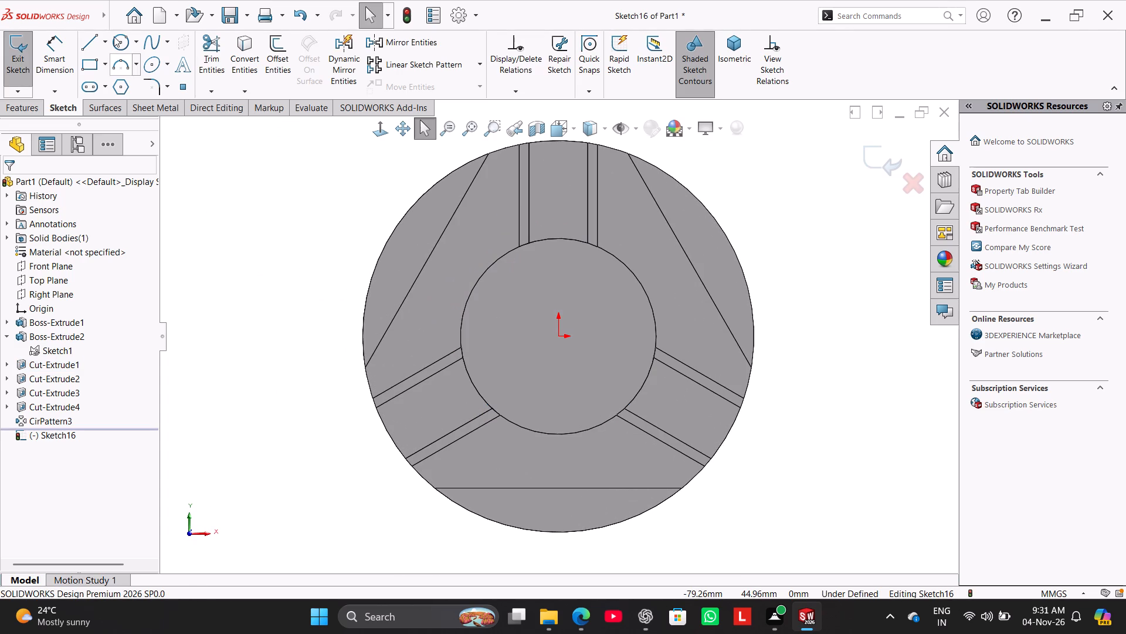
left_click(114, 36)
left_click(558, 336)
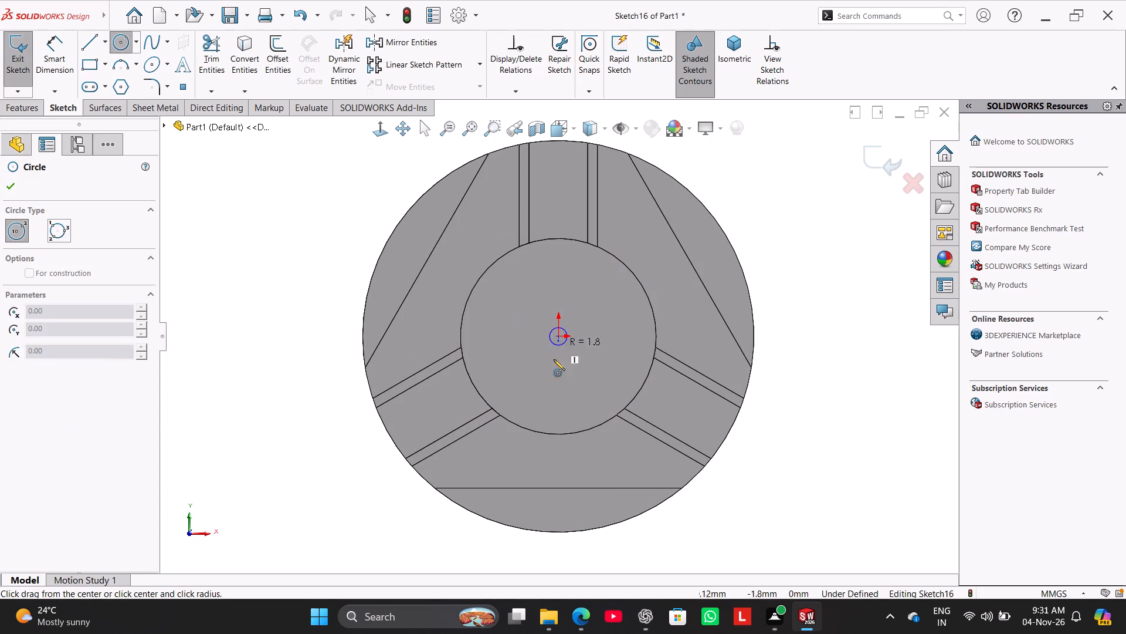
left_click(562, 380)
left_click(70, 52)
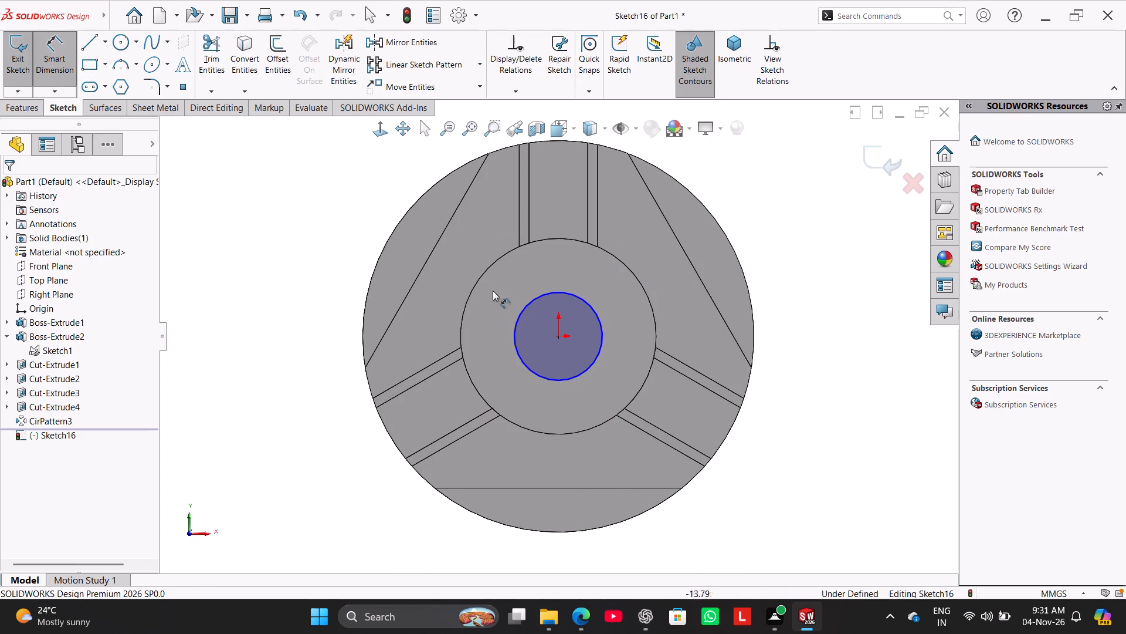
left_click(525, 309)
left_click(341, 189)
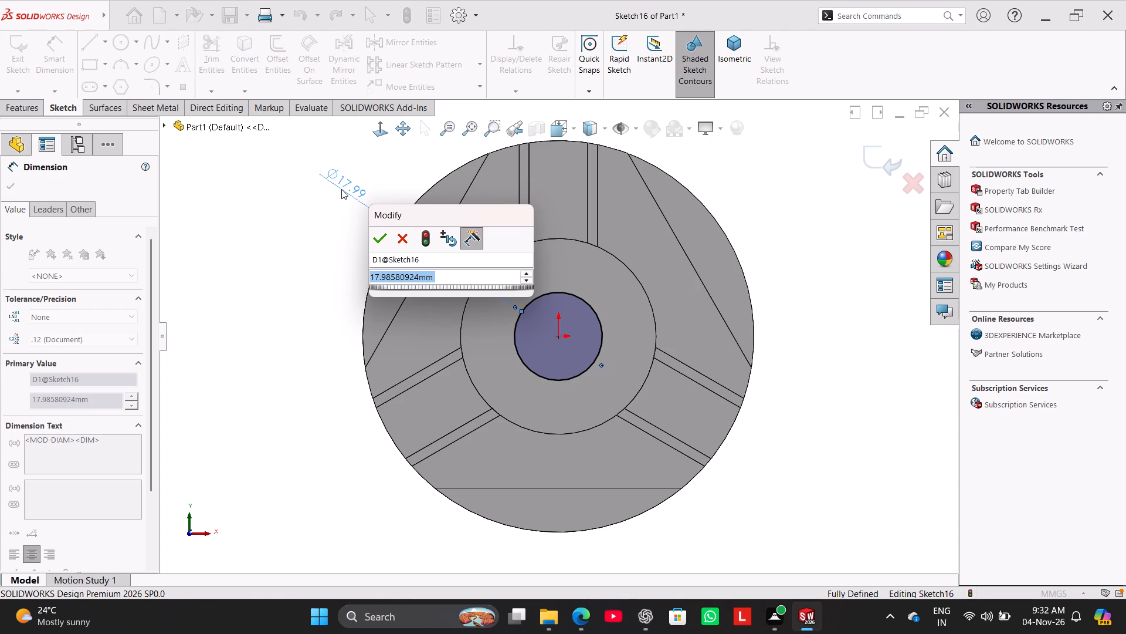
type("18")
key("Return")
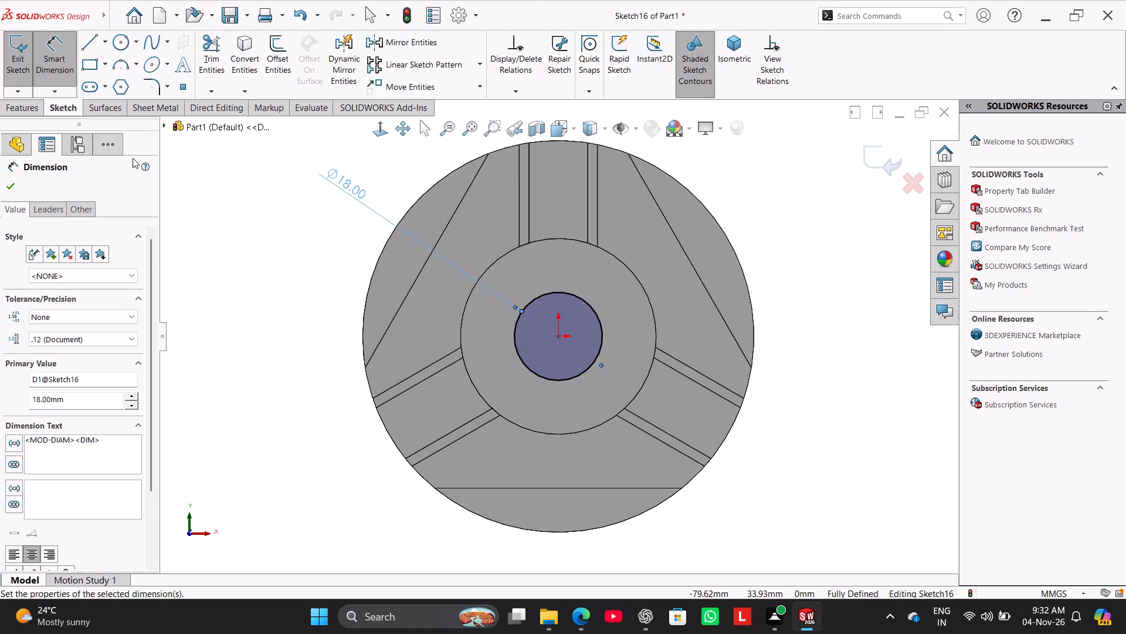
Cut the 18 mm circle through the bore floor with a 17 mm blind Extruded Cut.
left_click(26, 105)
left_click(219, 64)
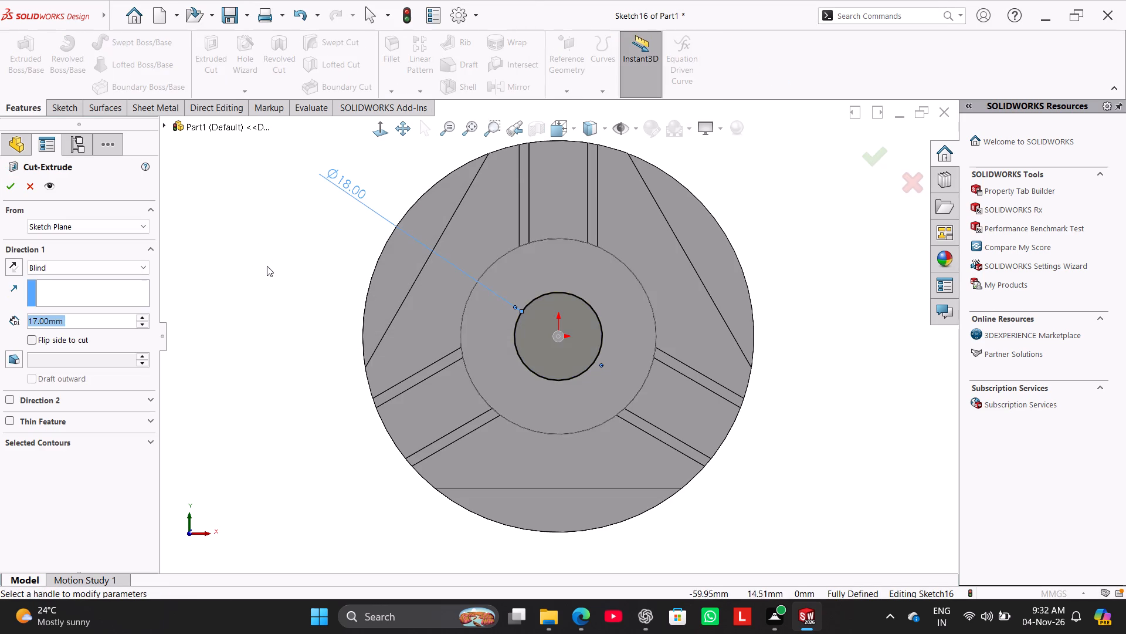
middle_click_drag(269, 266, 145, 370)
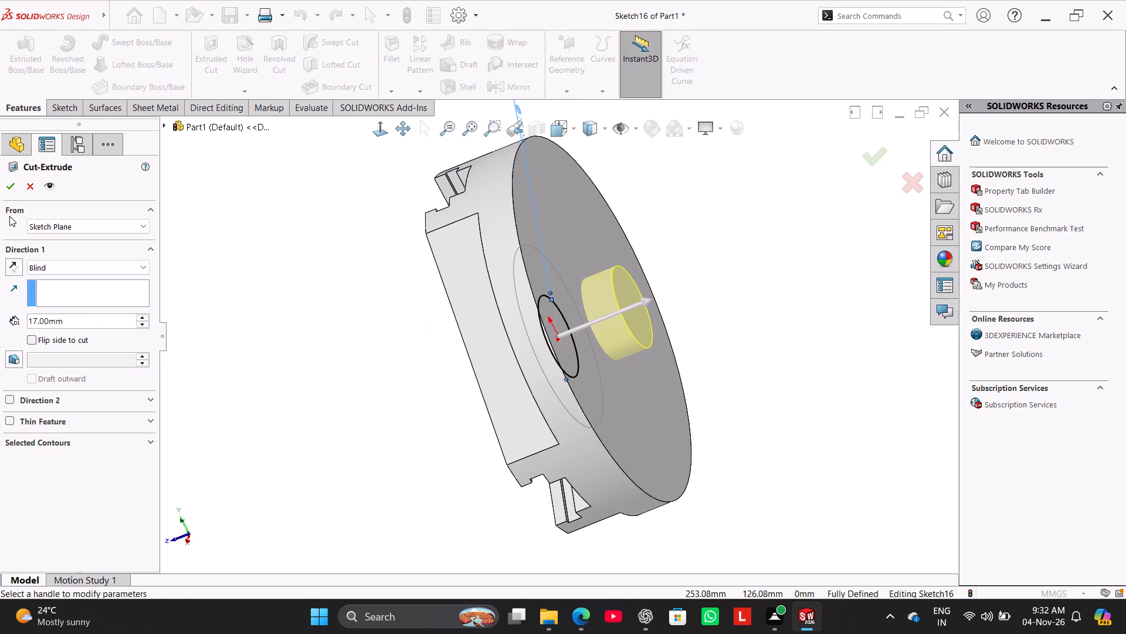
left_click(10, 187)
left_click(290, 295)
middle_click_drag(326, 324, 340, 323)
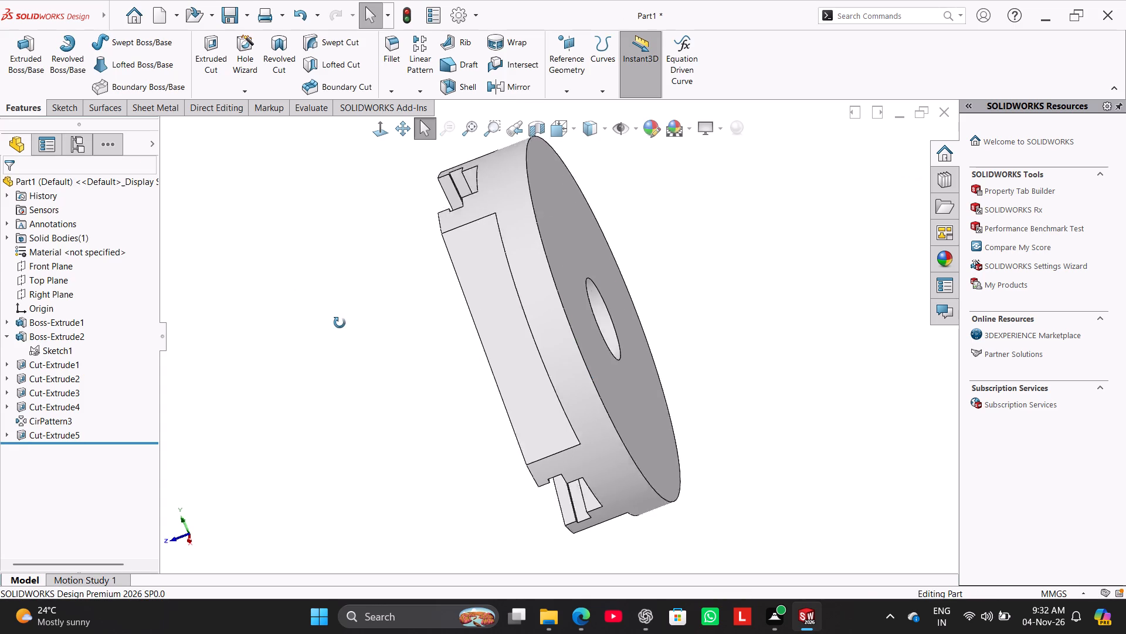
middle_click_drag(340, 323, 409, 274)
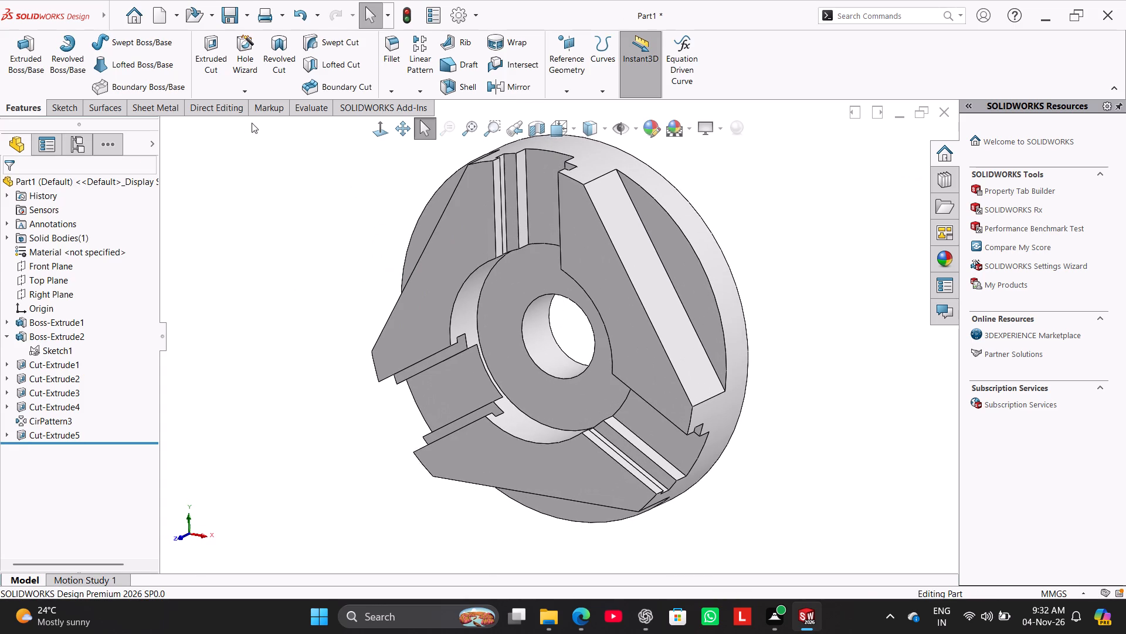
Start a Hole Wizard hole as a plain DIN hole and set its type to Helicoil Tap Drills.
left_click(238, 60)
left_click_drag(154, 257, 160, 310)
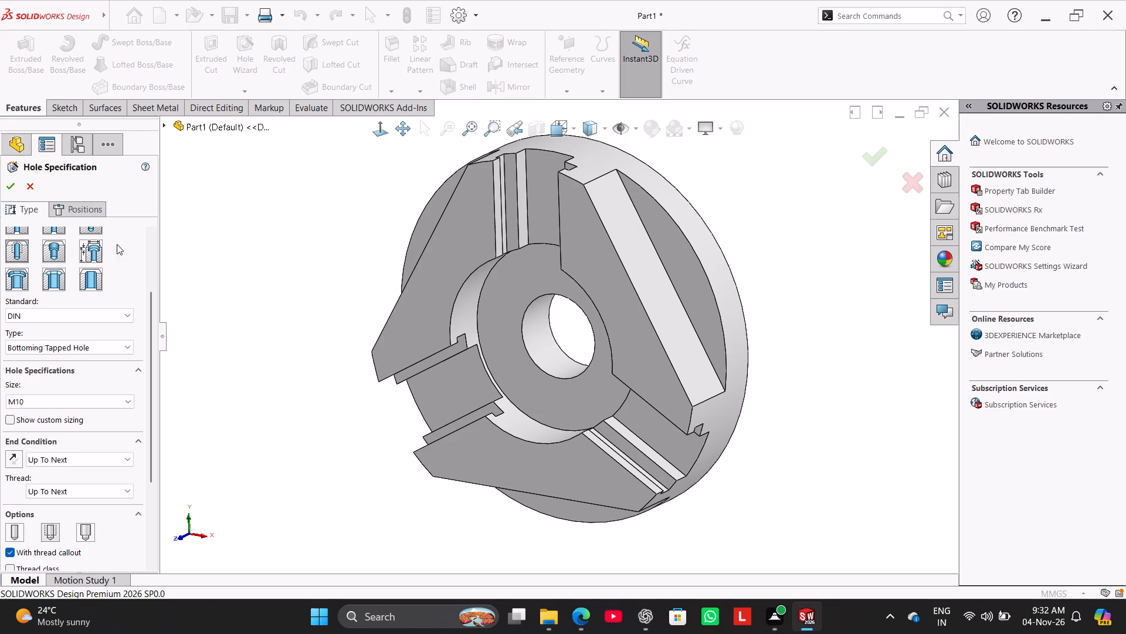
left_click_drag(151, 296, 144, 241)
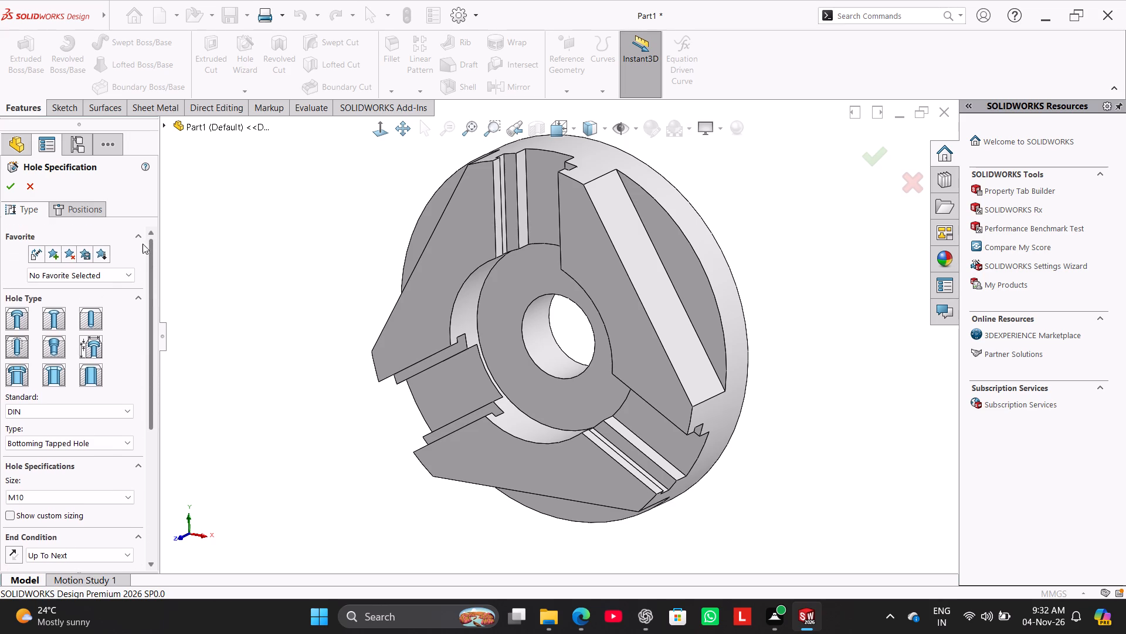
left_click(99, 324)
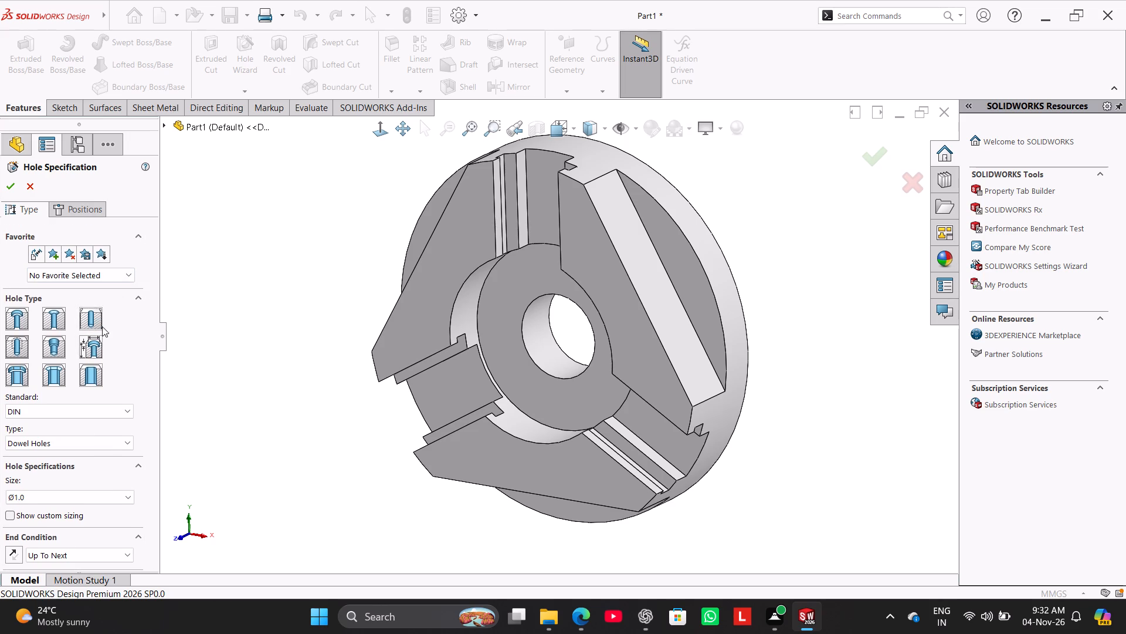
left_click(117, 442)
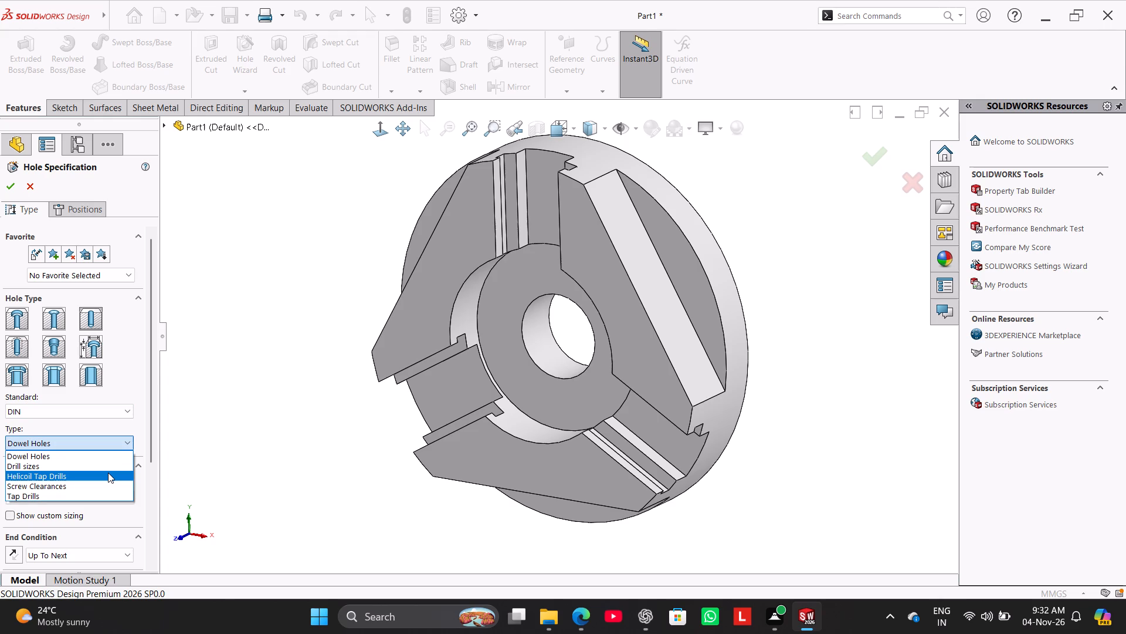
left_click(108, 473)
left_click_drag(154, 436, 154, 460)
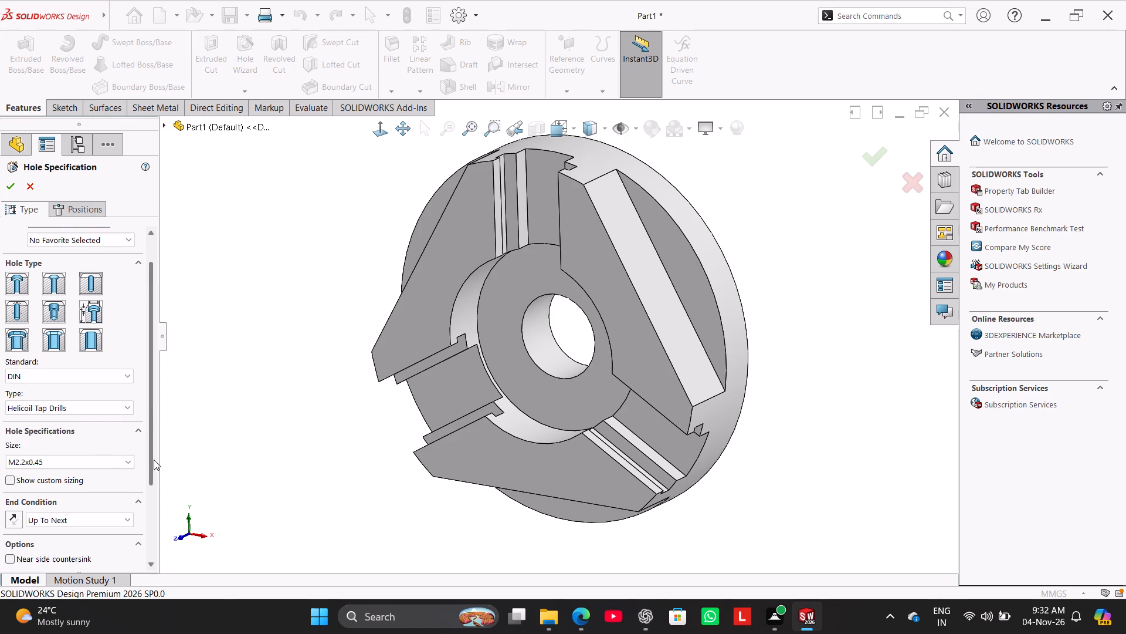
left_click_drag(154, 460, 152, 463)
left_click(120, 454)
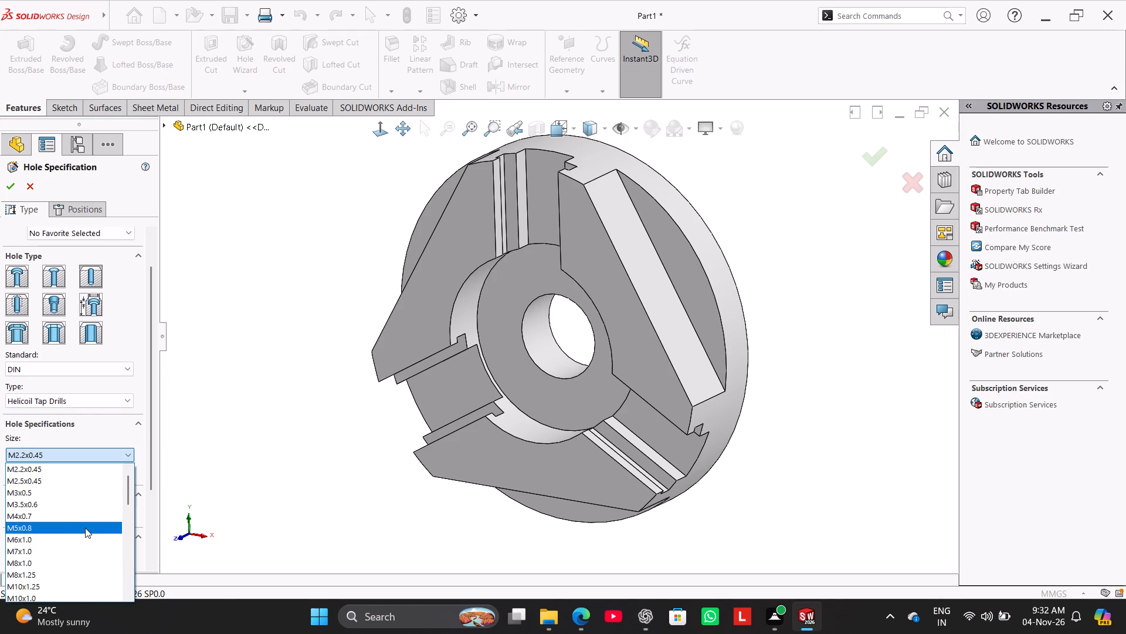
scroll(86, 527, "down", 2)
scroll(86, 525, "up", 2)
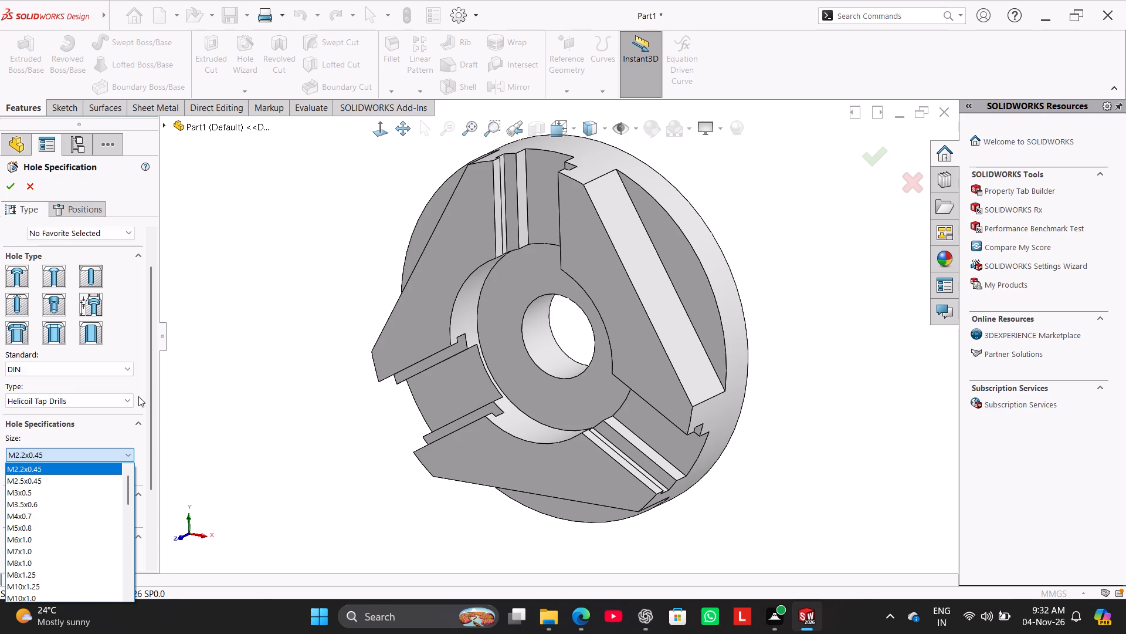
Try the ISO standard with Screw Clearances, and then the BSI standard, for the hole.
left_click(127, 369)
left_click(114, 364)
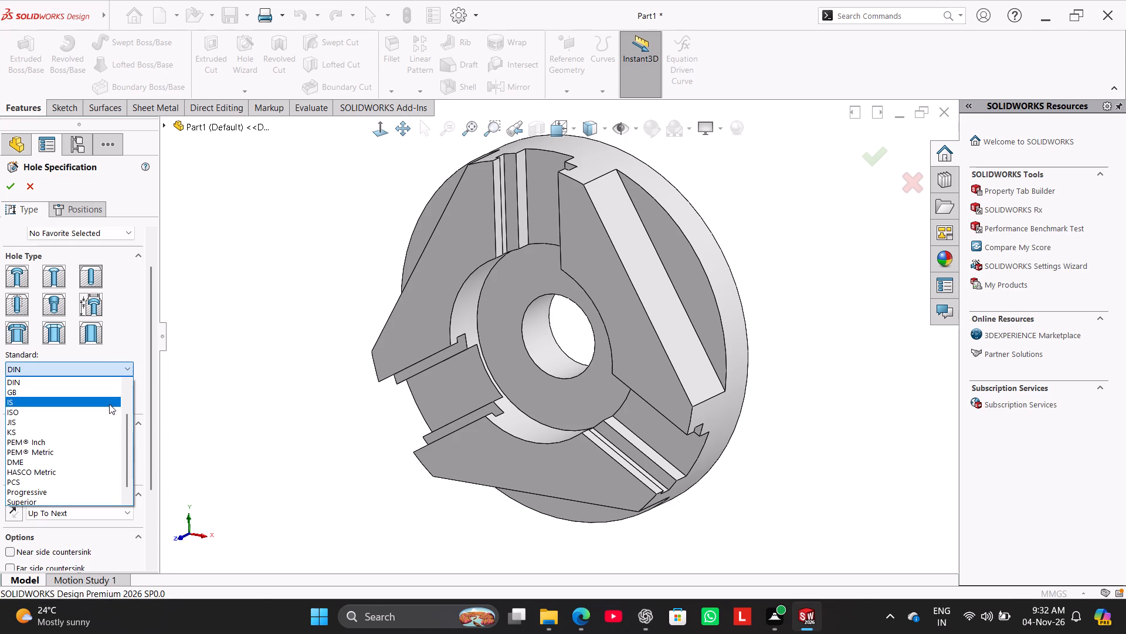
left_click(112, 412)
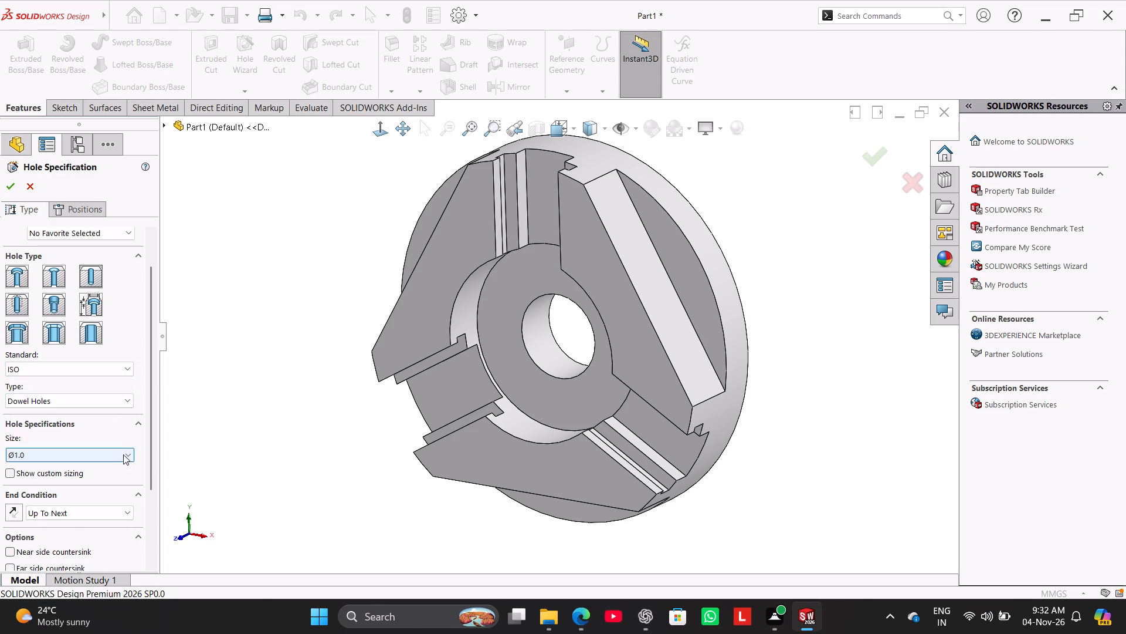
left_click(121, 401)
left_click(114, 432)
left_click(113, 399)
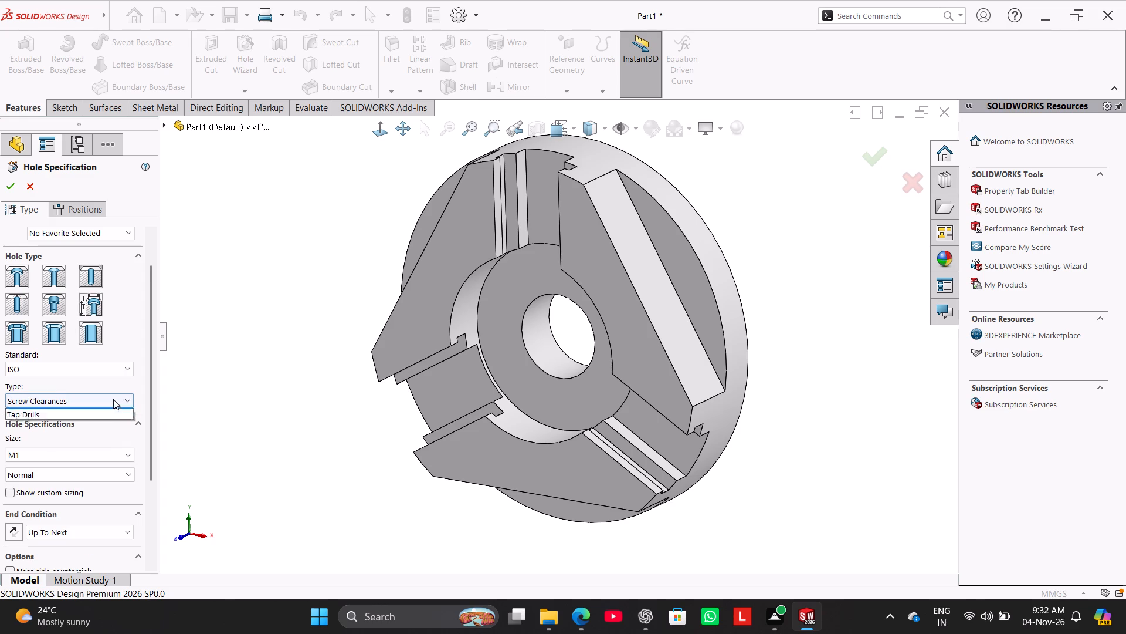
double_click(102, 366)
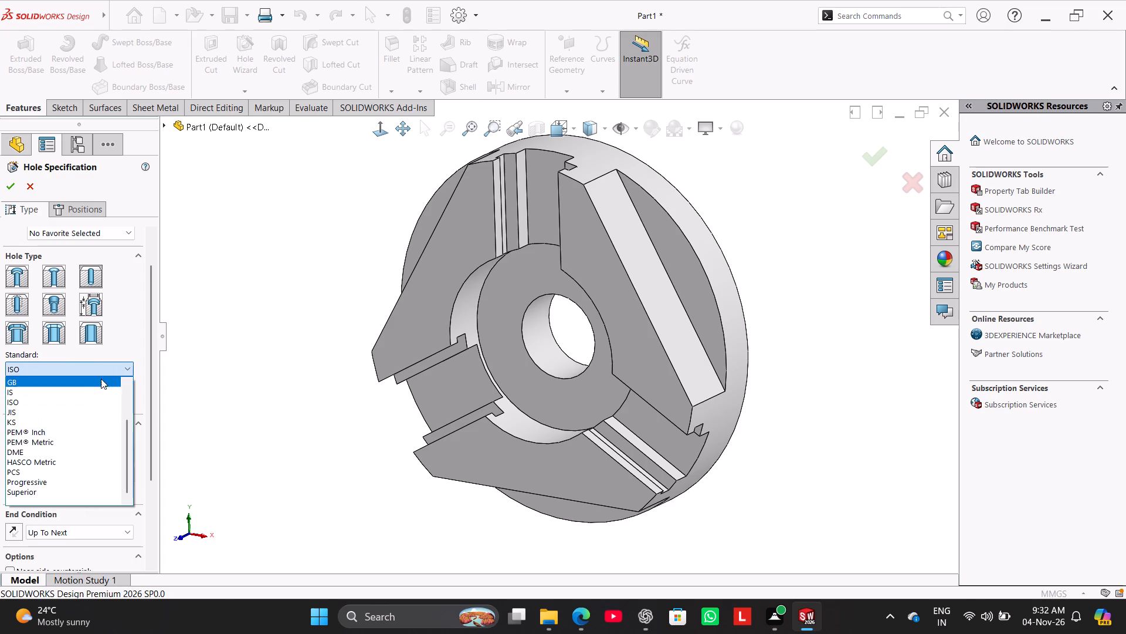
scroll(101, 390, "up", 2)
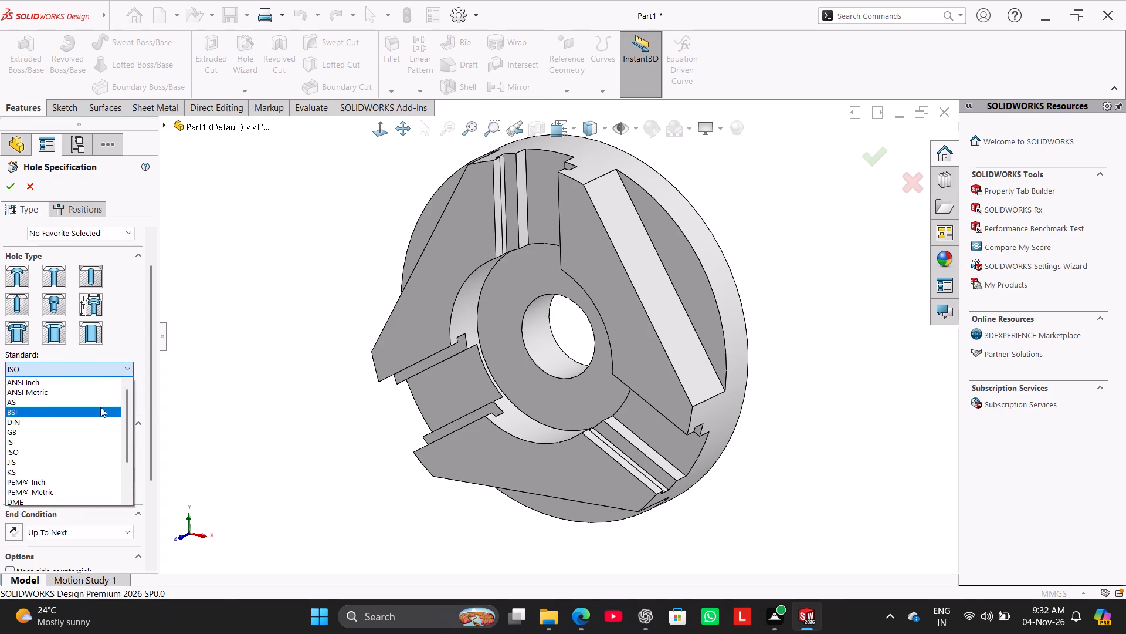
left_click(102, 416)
Set the hole to the DIN standard, type Helicoil Tap Drills, size M5x0.8.
left_click(97, 370)
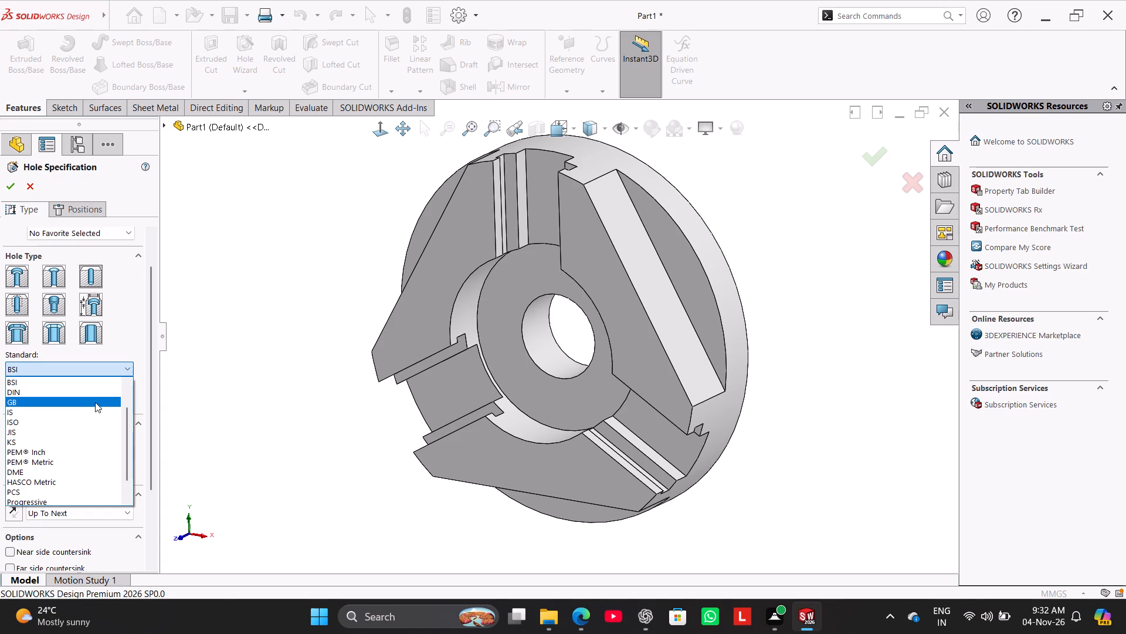
left_click(96, 393)
left_click(100, 402)
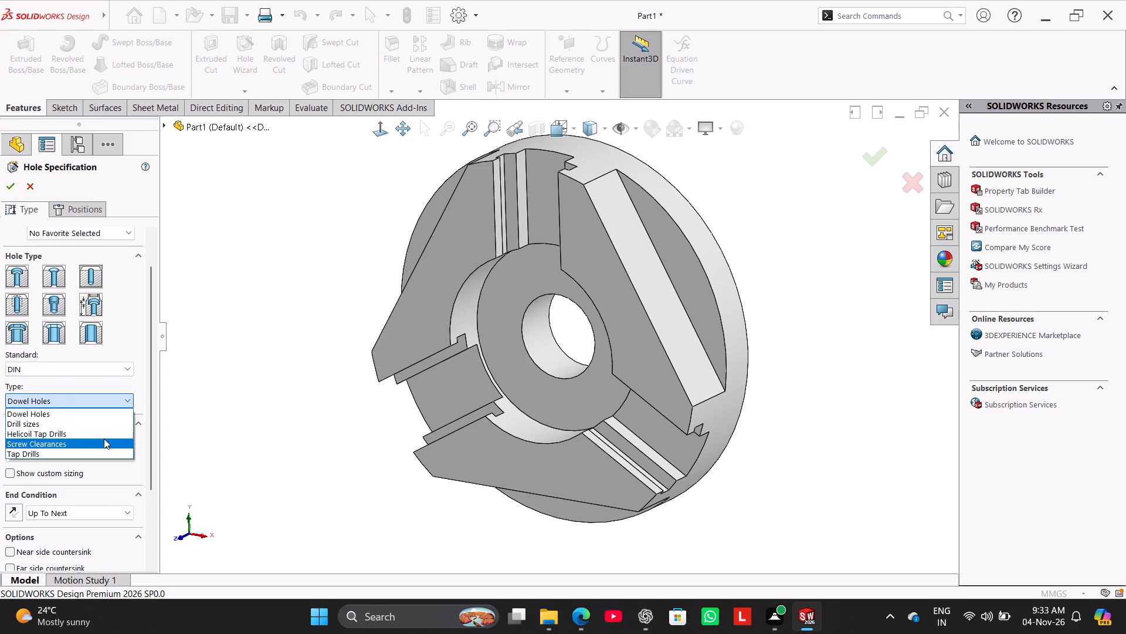
left_click(104, 439)
left_click(106, 399)
left_click(104, 436)
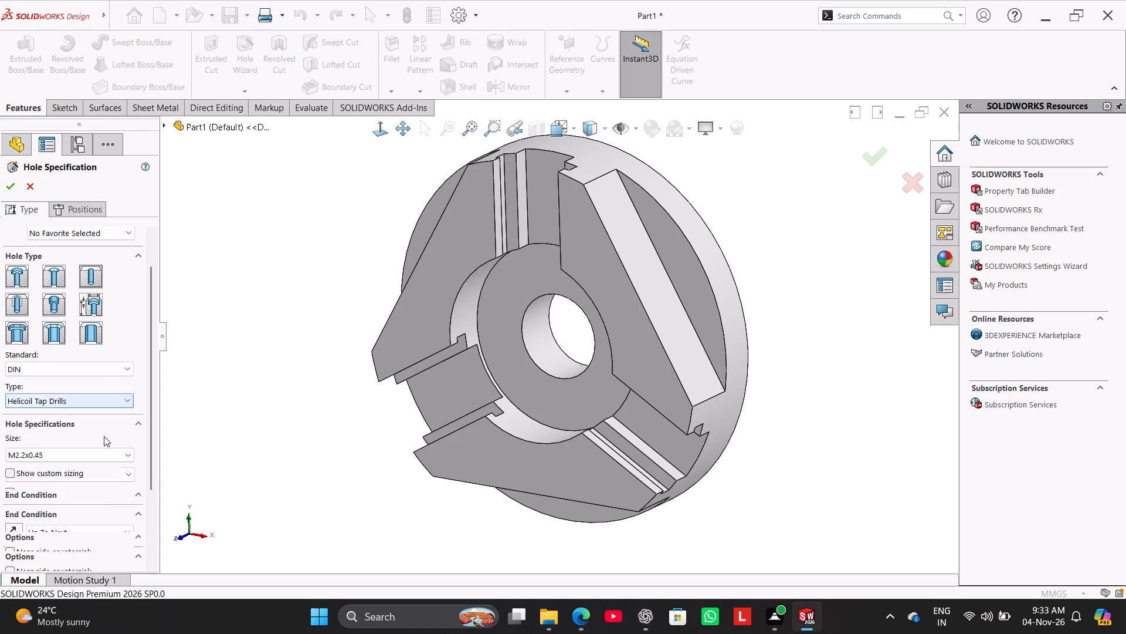
left_click(107, 459)
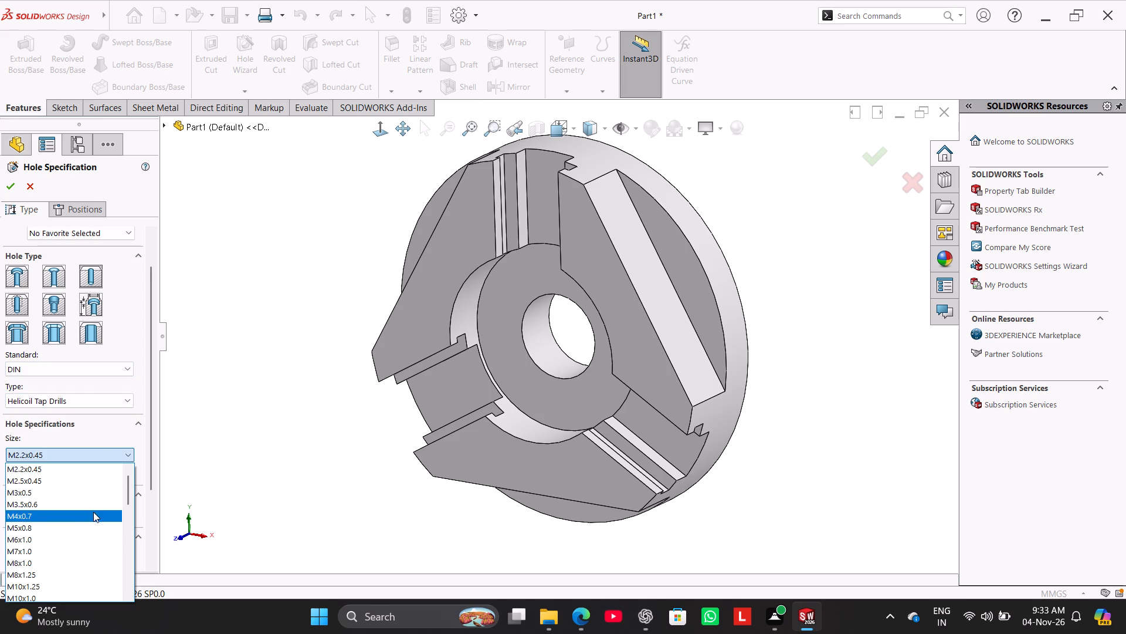
left_click(100, 524)
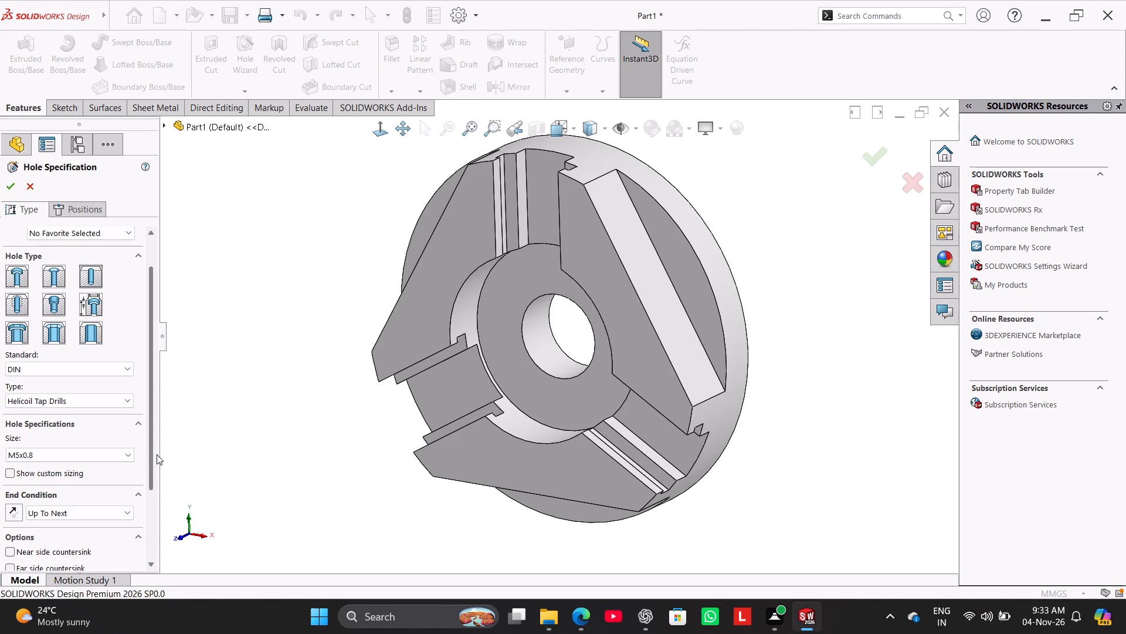
left_click_drag(150, 449, 143, 517)
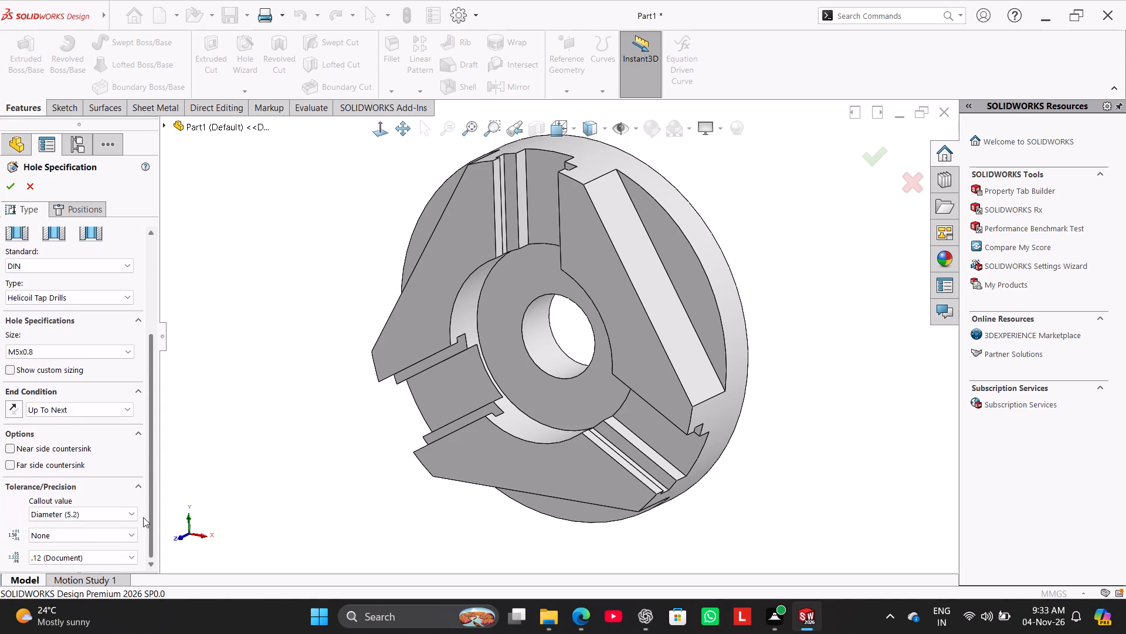
left_click_drag(143, 517, 141, 524)
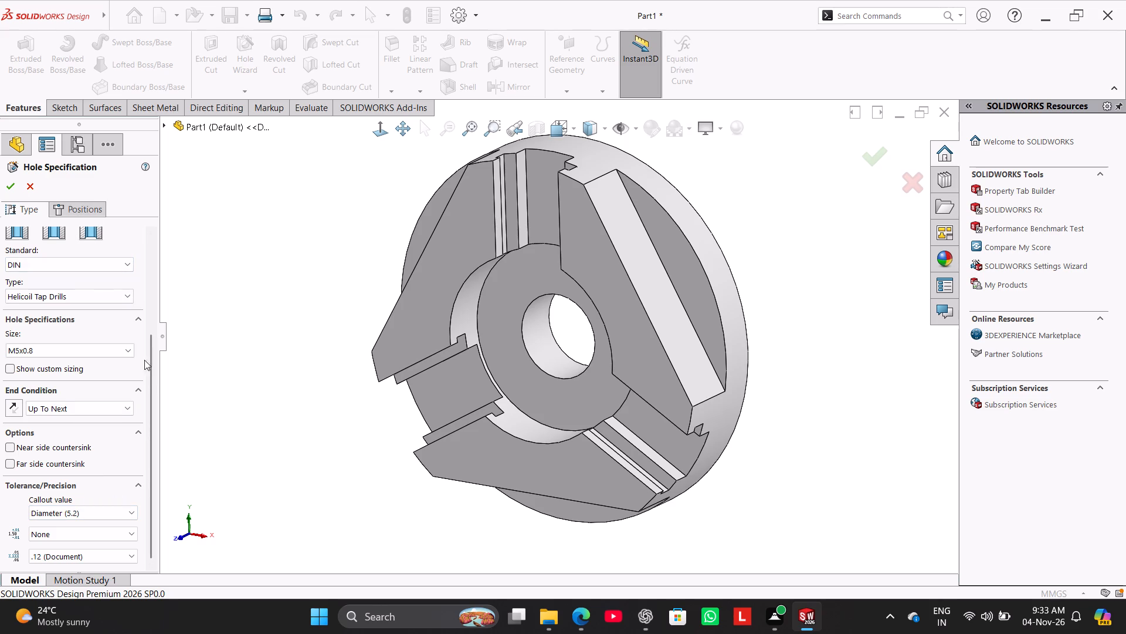
left_click_drag(152, 384, 151, 343)
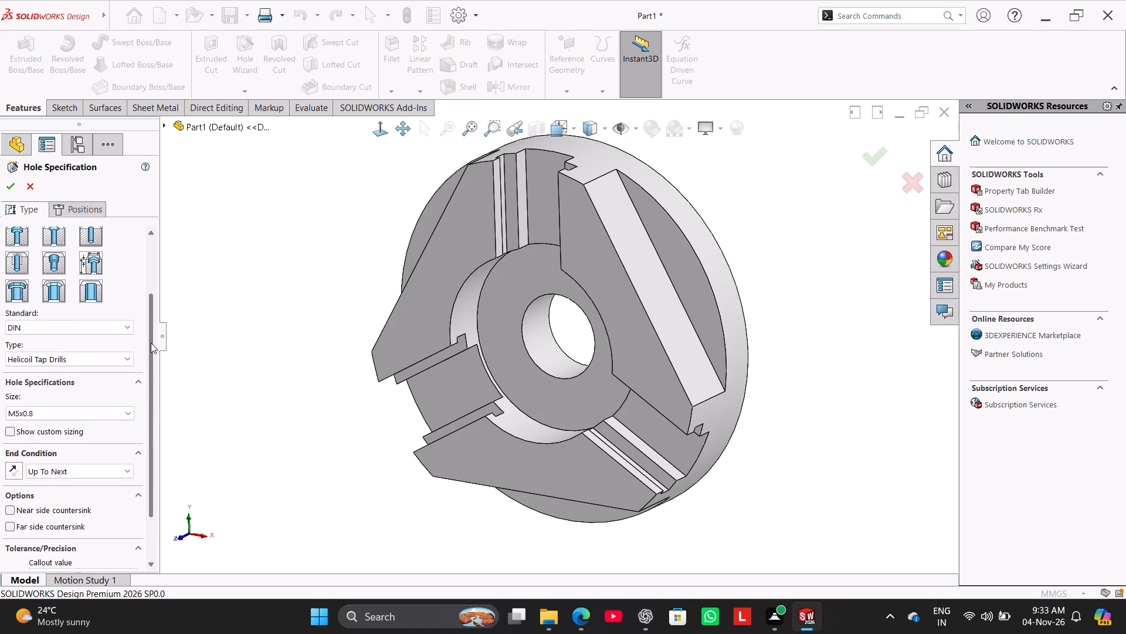
left_click_drag(151, 343, 142, 427)
Position the hole on the central bore's floor and sketch a 28 mm diameter circle there, centred on the origin.
left_click(98, 205)
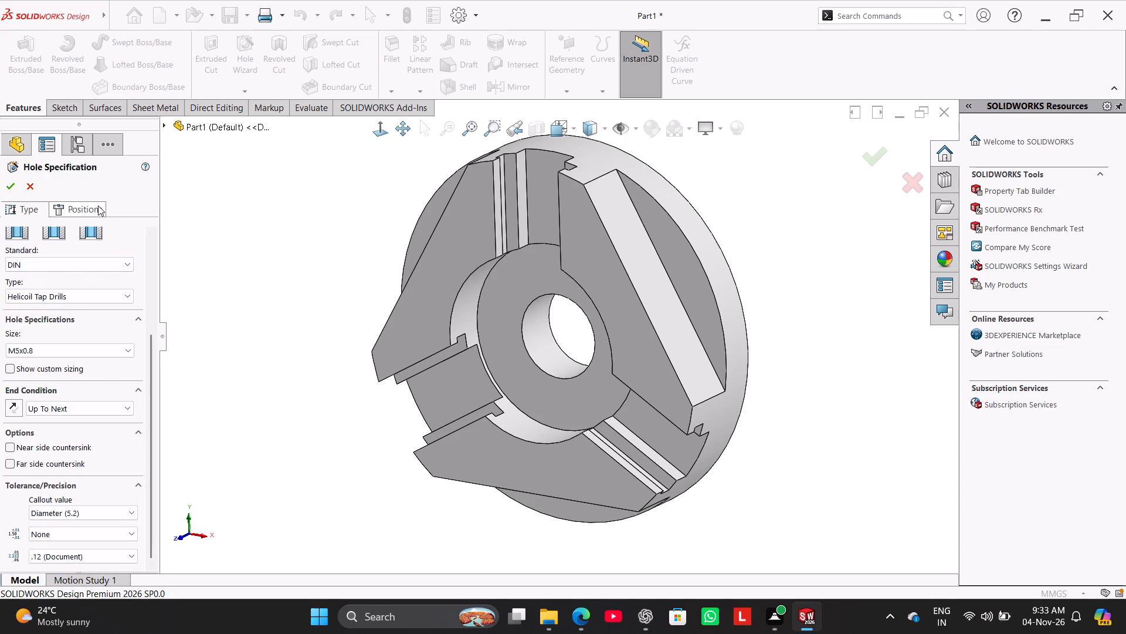
left_click(500, 309)
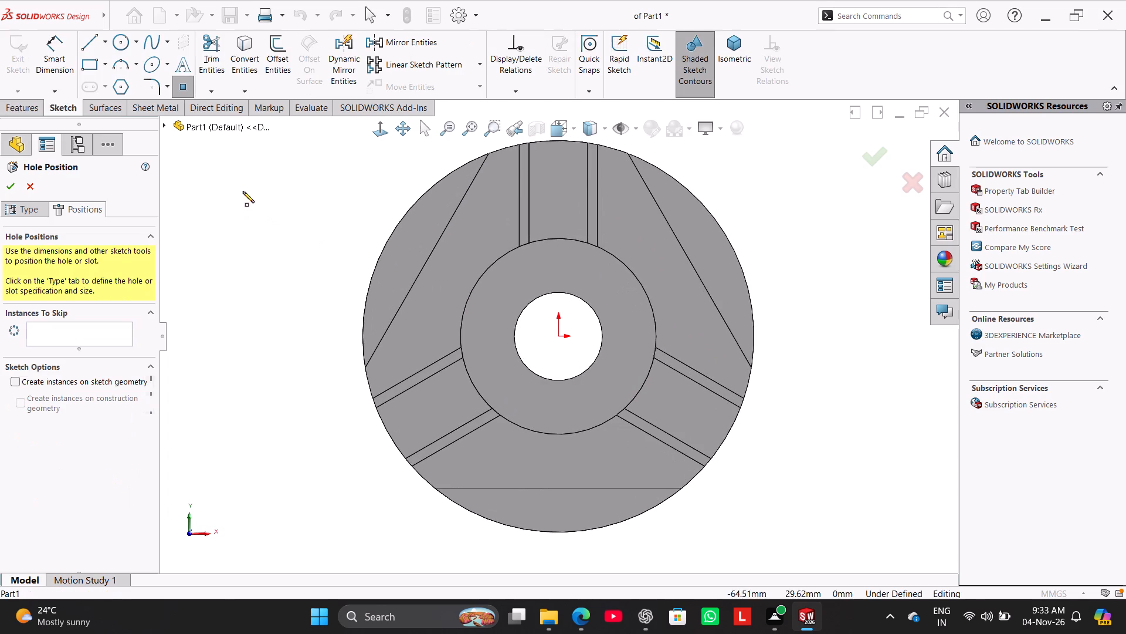
left_click(122, 41)
left_click(559, 335)
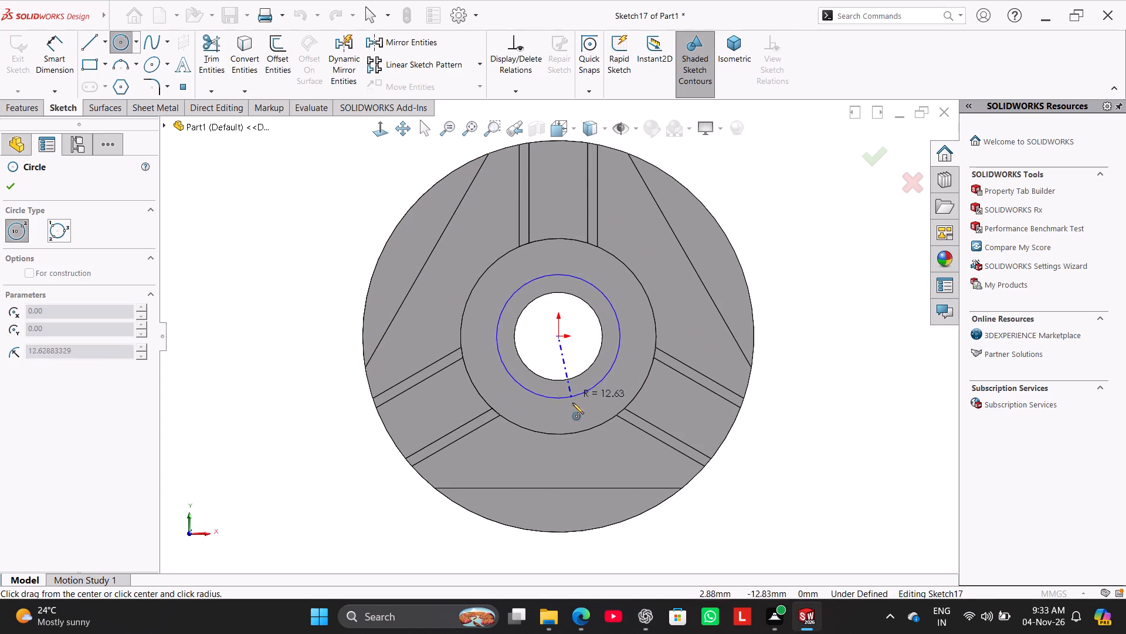
left_click(575, 400)
left_click(48, 59)
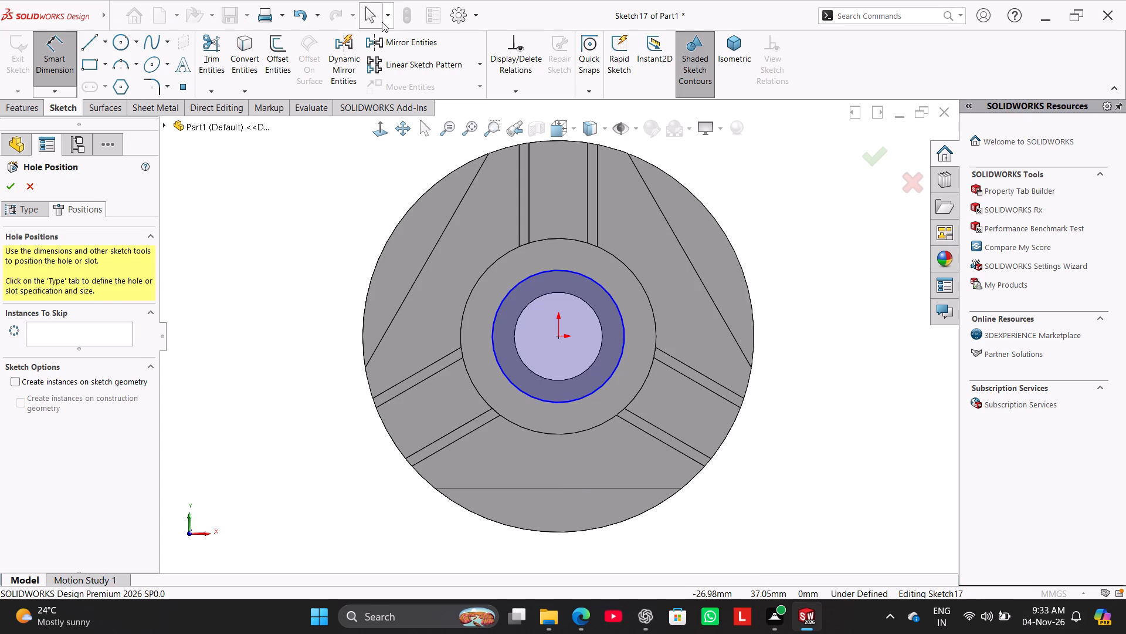
left_click(511, 383)
left_click(354, 470)
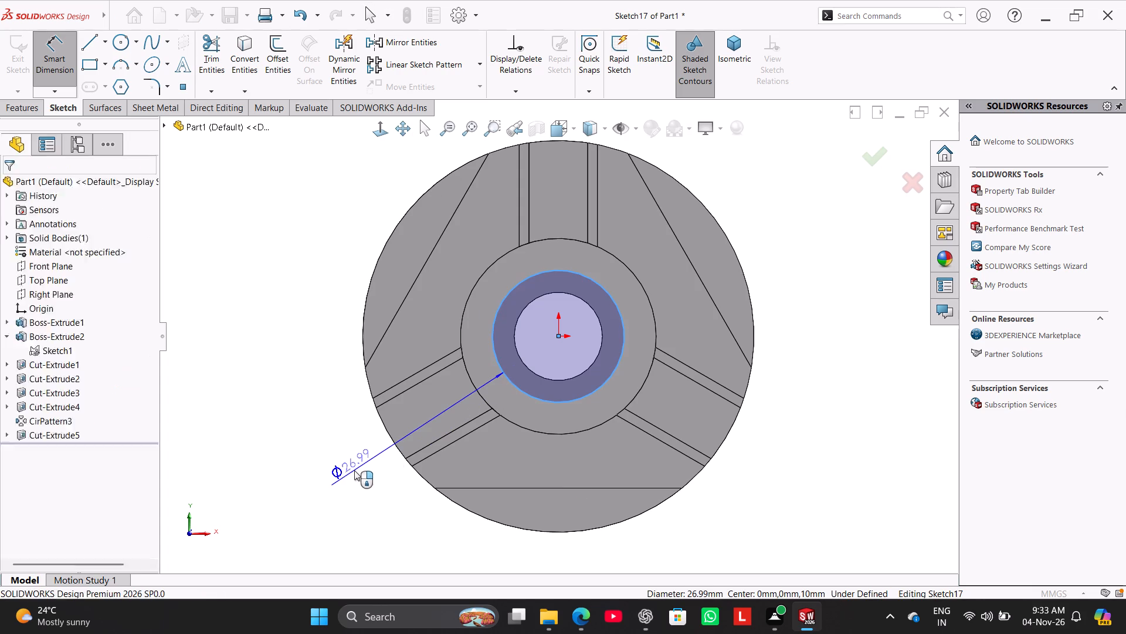
type("28")
key("Return")
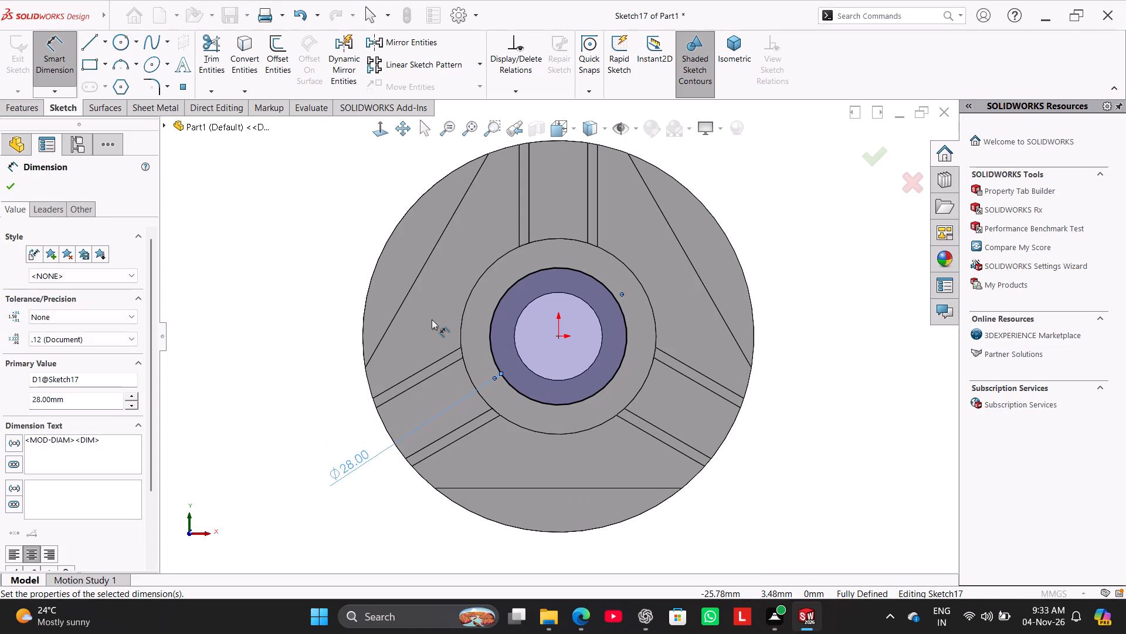
Convert the 28 mm circle in the hole-position sketch to construction geometry.
right_click(284, 233)
left_click(325, 271)
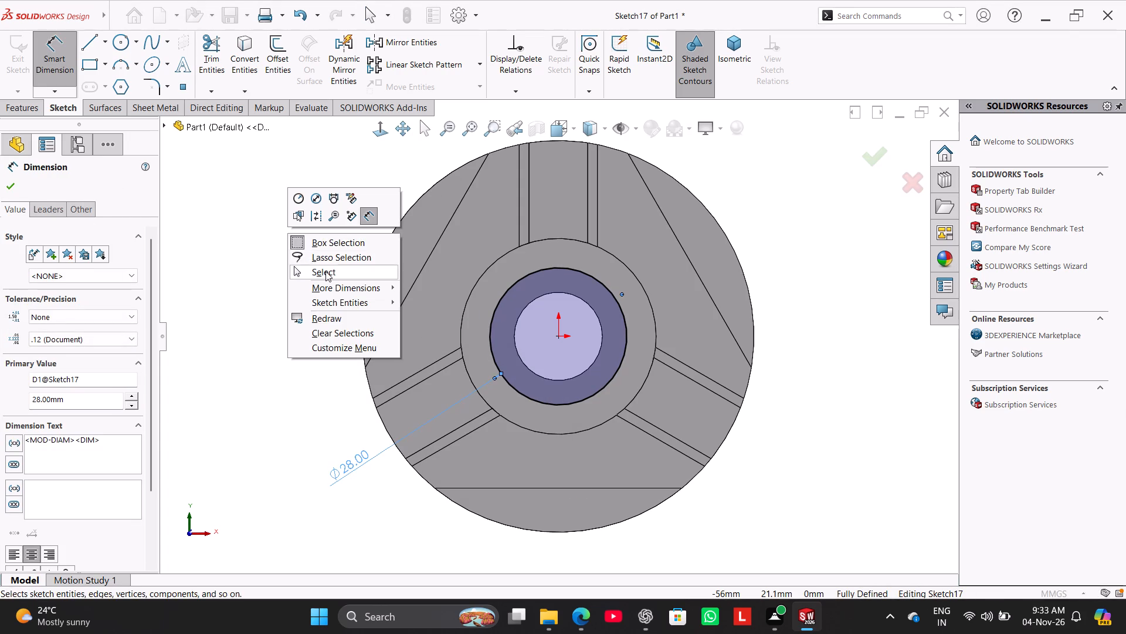
right_click(510, 289)
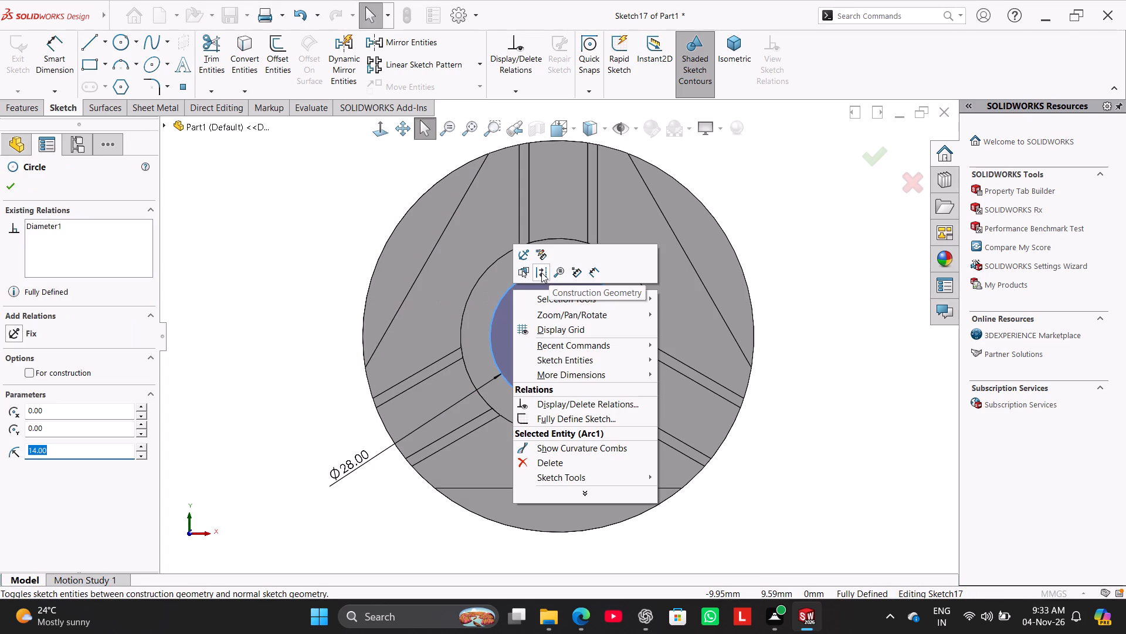
left_click(534, 271)
left_click(307, 227)
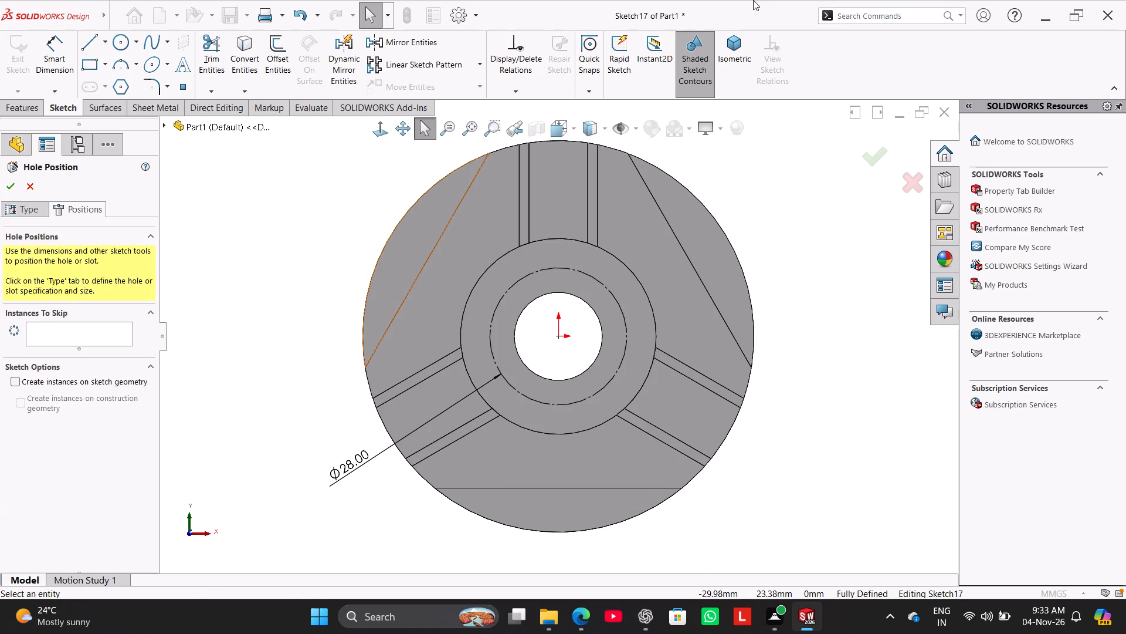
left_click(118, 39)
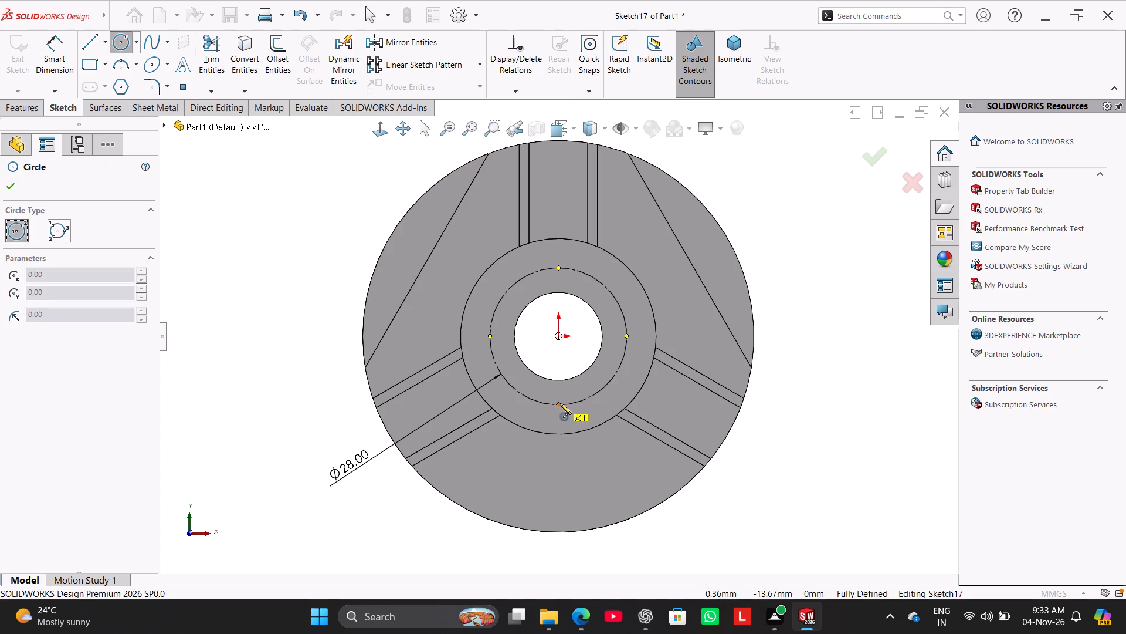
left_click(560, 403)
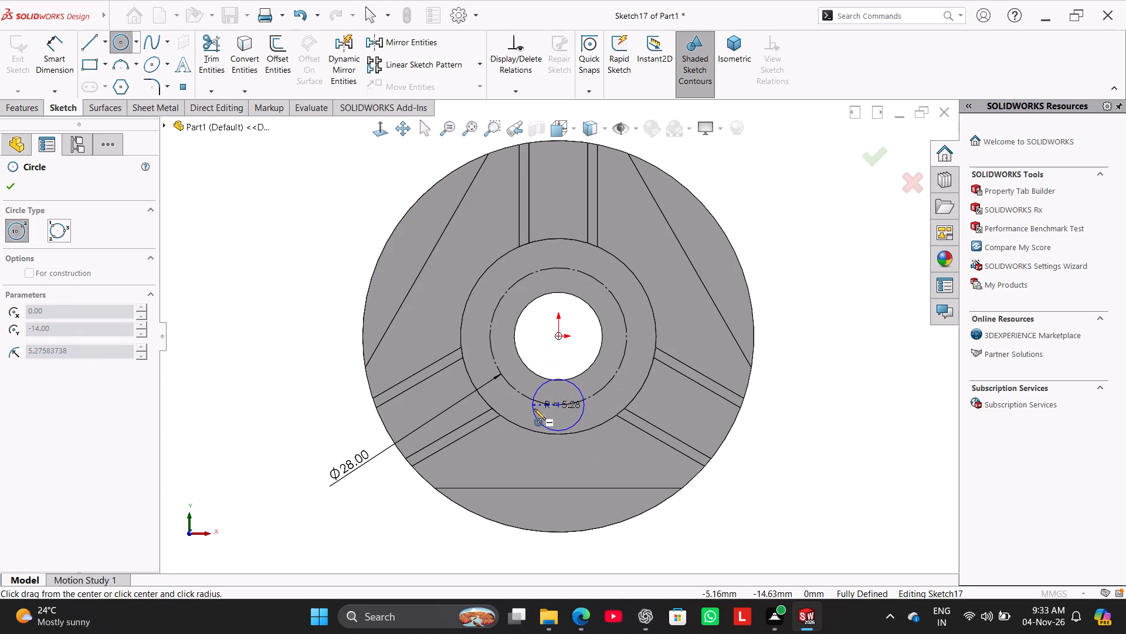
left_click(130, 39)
Place a hole point on the bottom quadrant of the 28 mm construction circle.
left_click(186, 88)
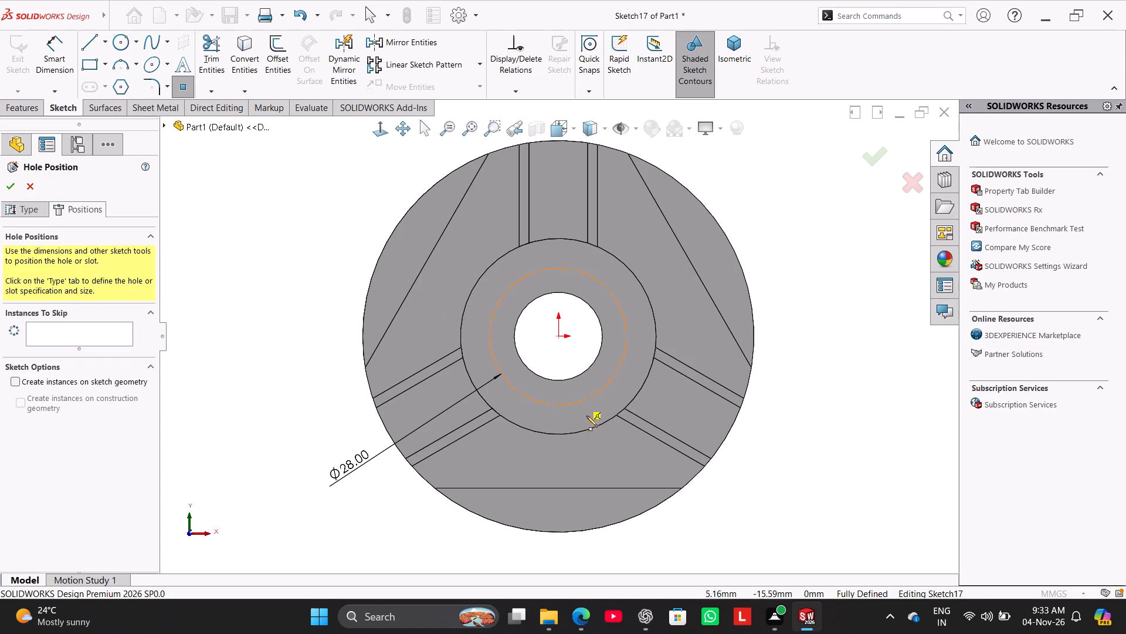
left_click(557, 406)
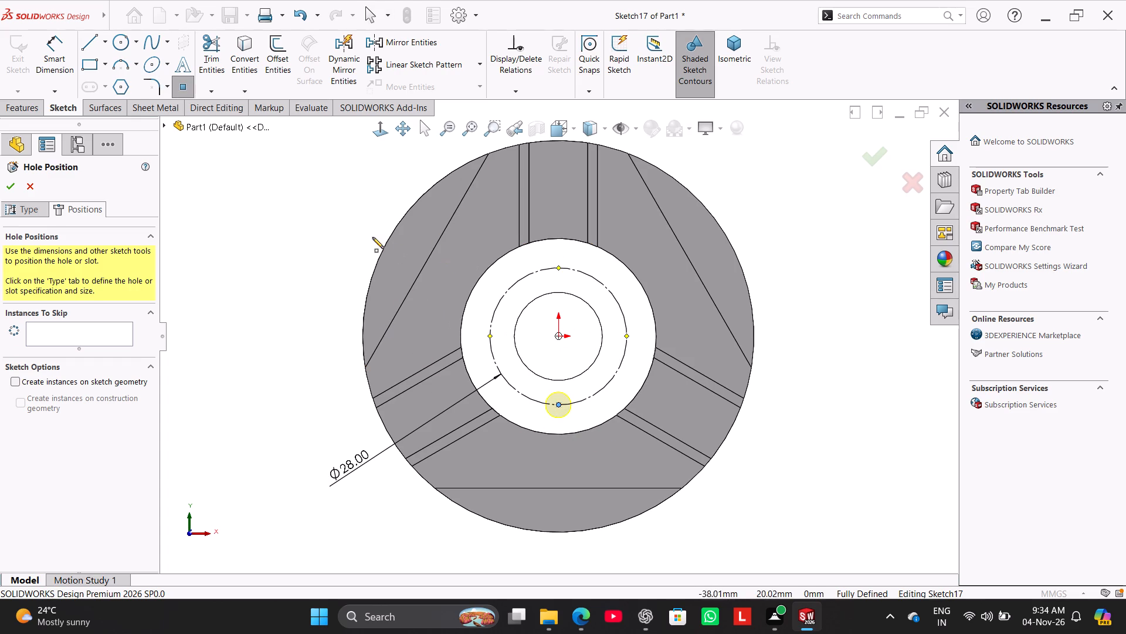
right_click(210, 197)
left_click(235, 203)
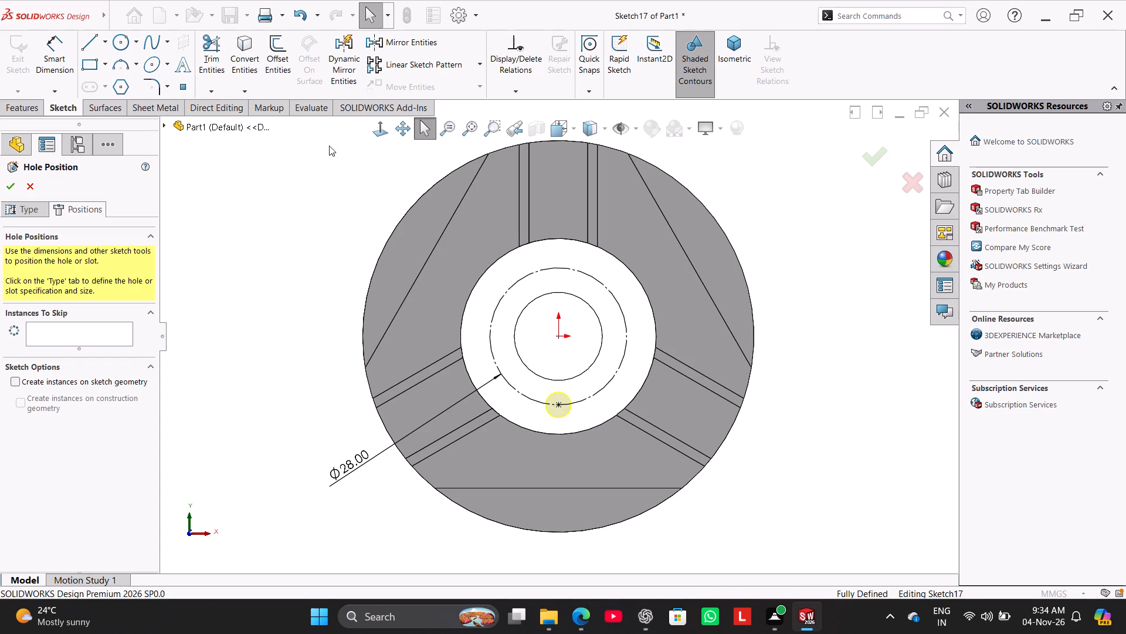
Circular-pattern the hole point about the origin as 3 equally spaced instances over 360 degrees and complete the M5 hole feature.
left_click(481, 65)
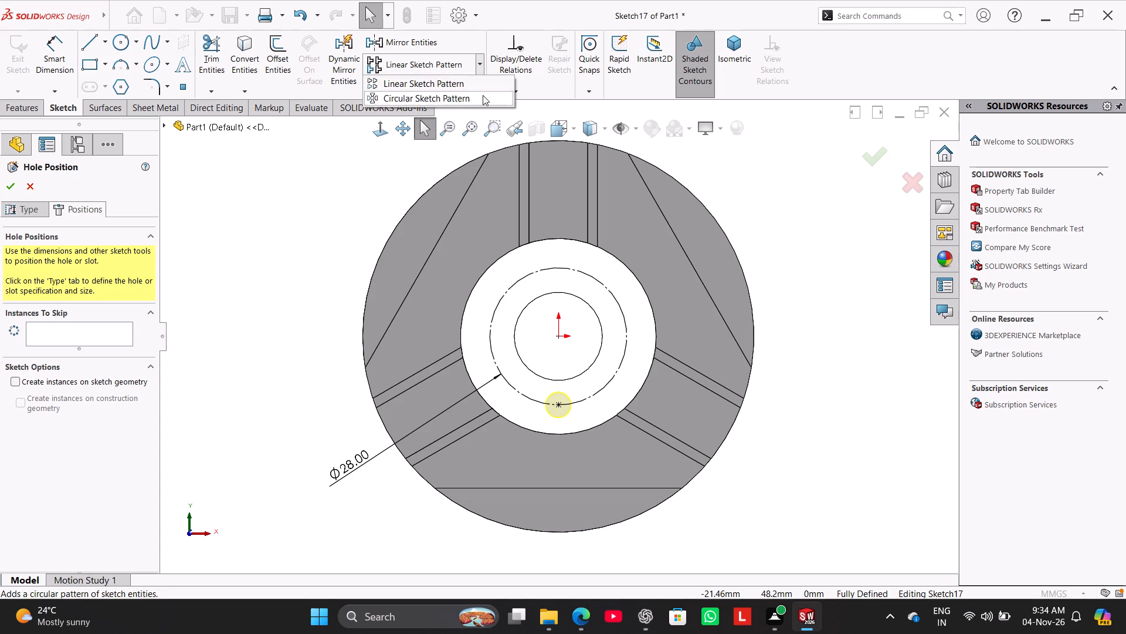
left_click(483, 98)
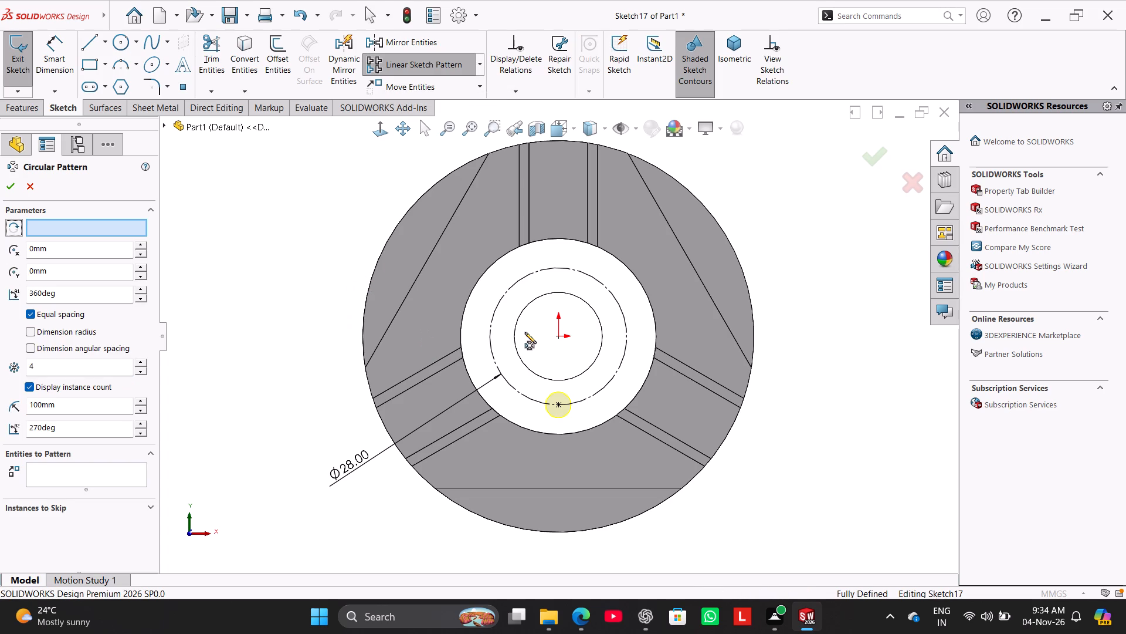
left_click(558, 337)
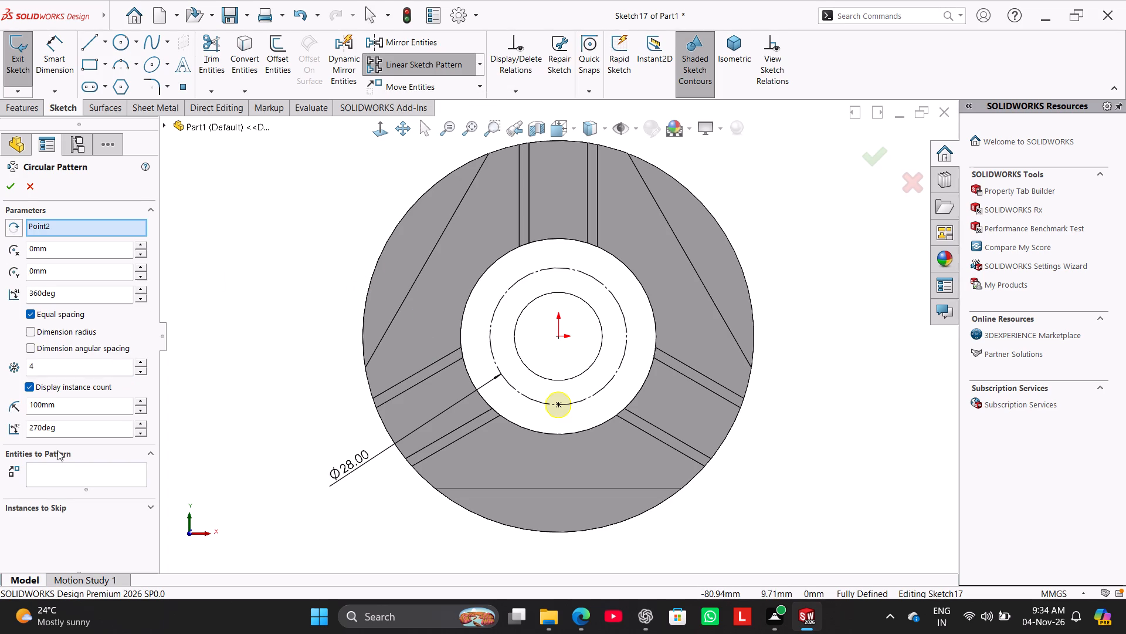
left_click(74, 475)
left_click(559, 406)
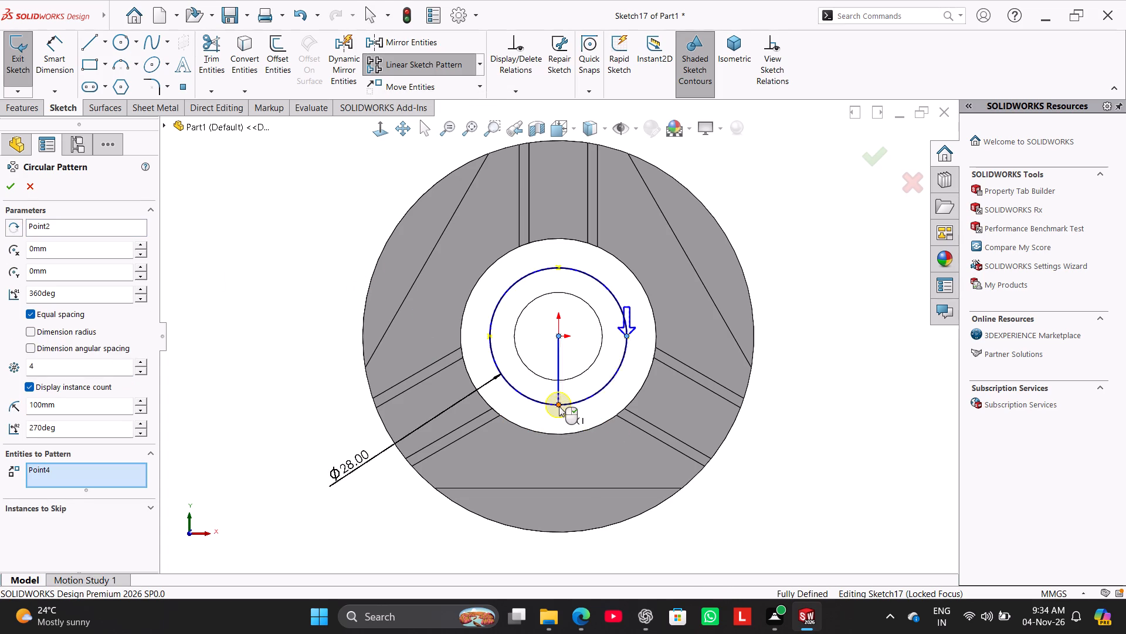
double_click(60, 369)
key("3")
key("Return")
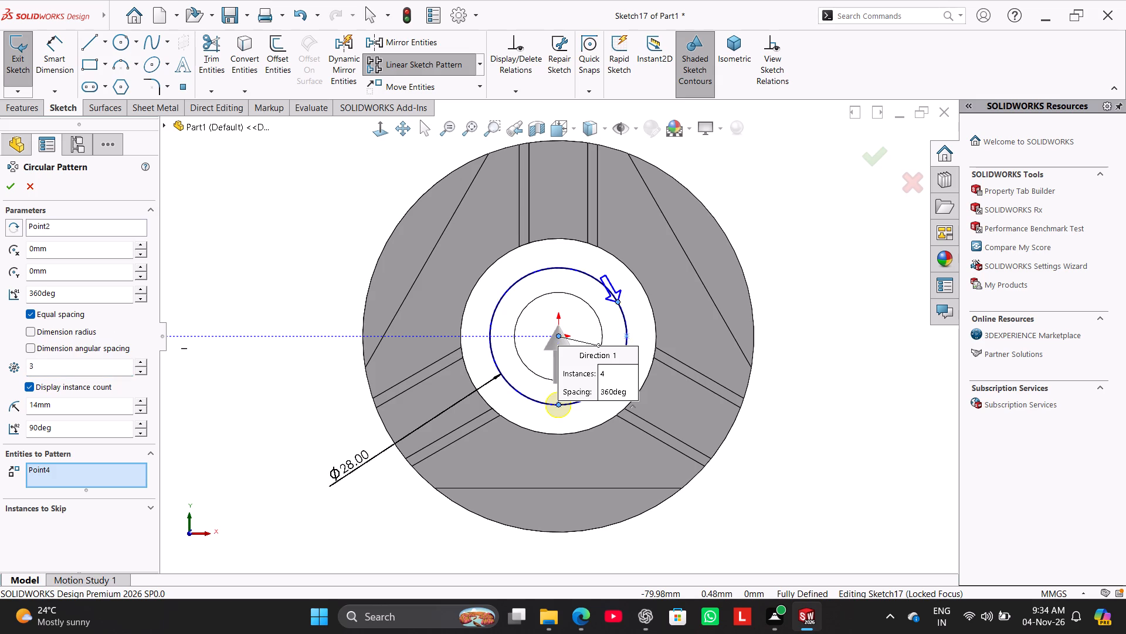
left_click(15, 186)
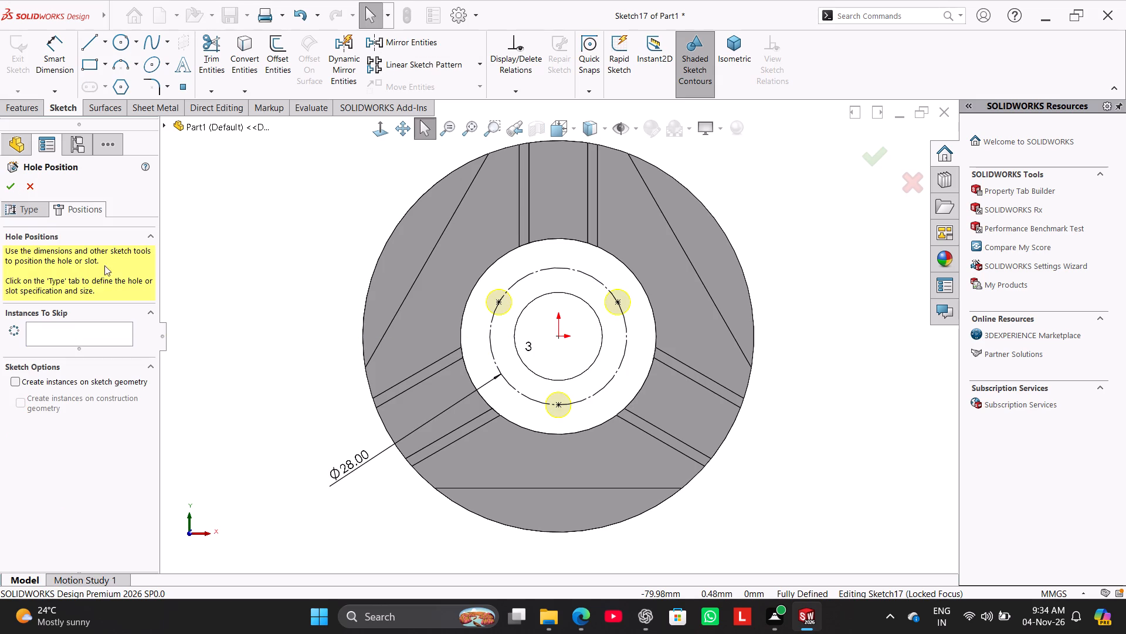
middle_click_drag(276, 313, 188, 419)
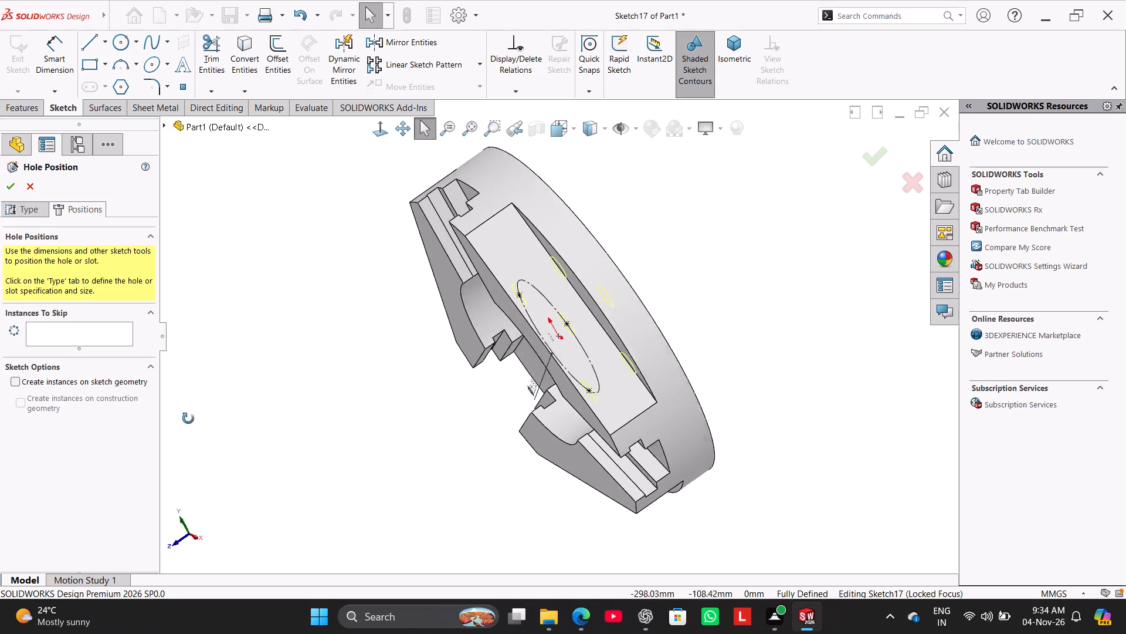
middle_click_drag(188, 419, 208, 404)
left_click(16, 188)
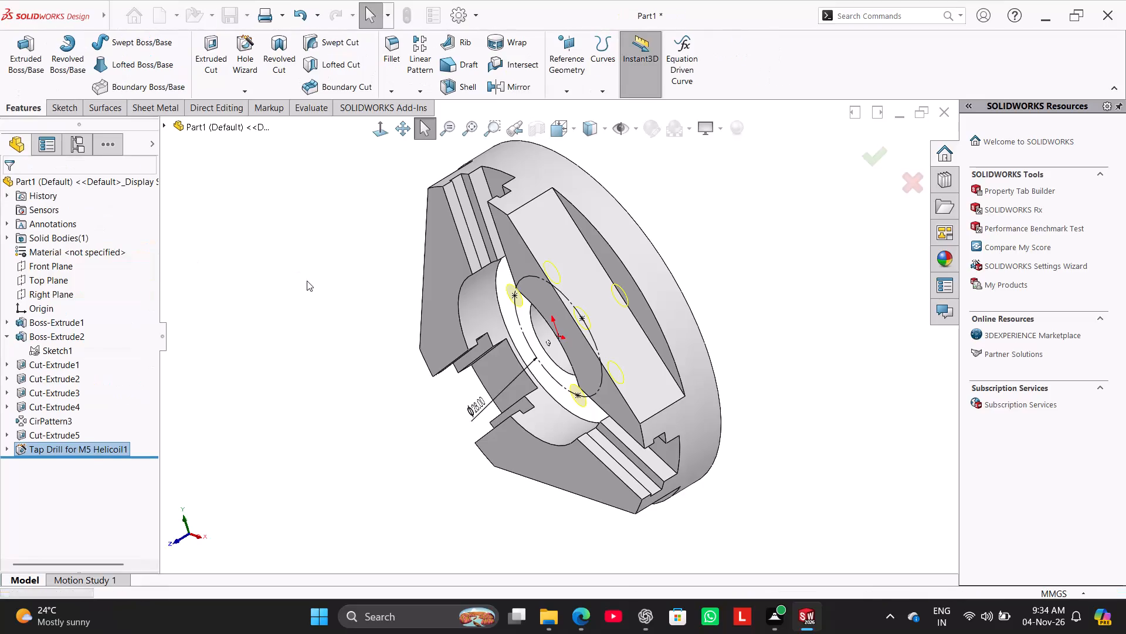
left_click(313, 281)
middle_click_drag(340, 310, 338, 349)
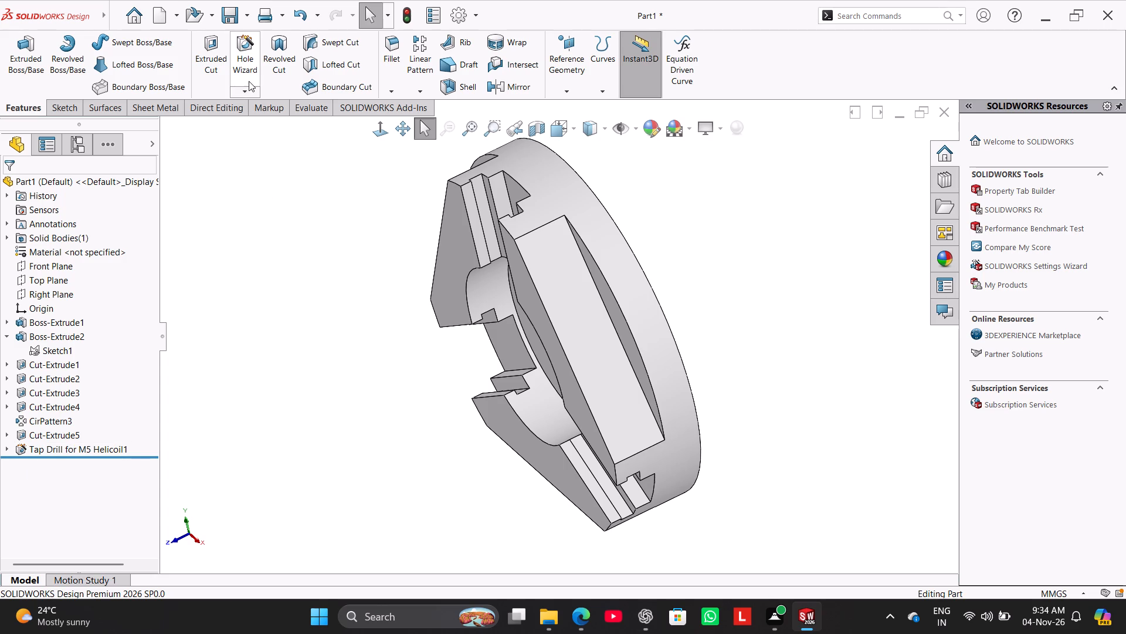
Open the M5 Helicoil tap drill hole feature for editing.
right_click(107, 442)
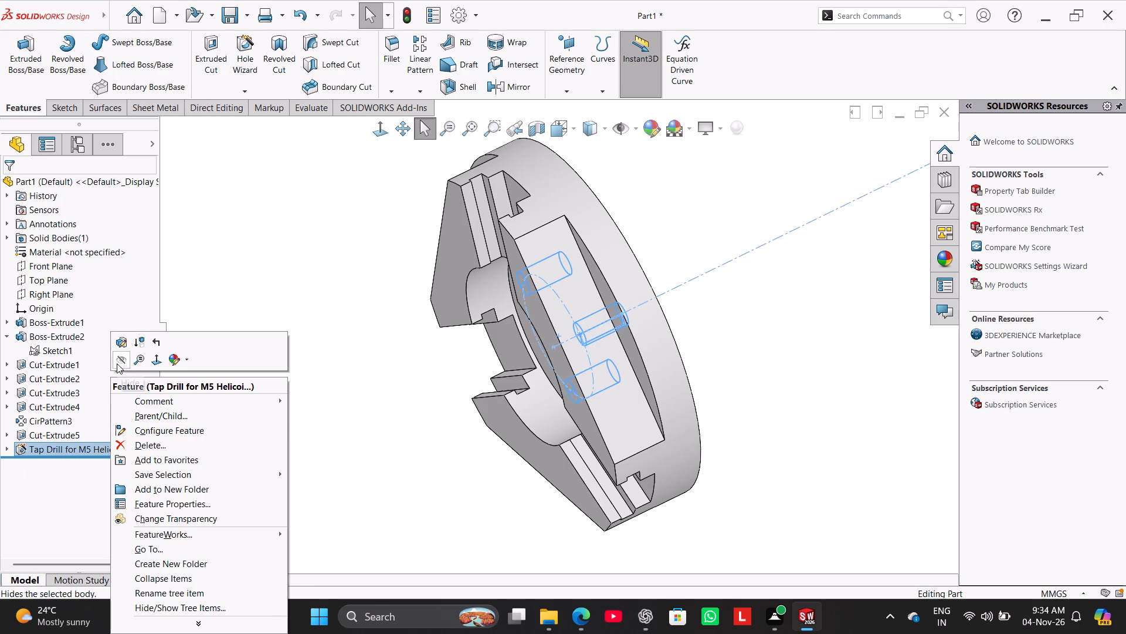
left_click(123, 339)
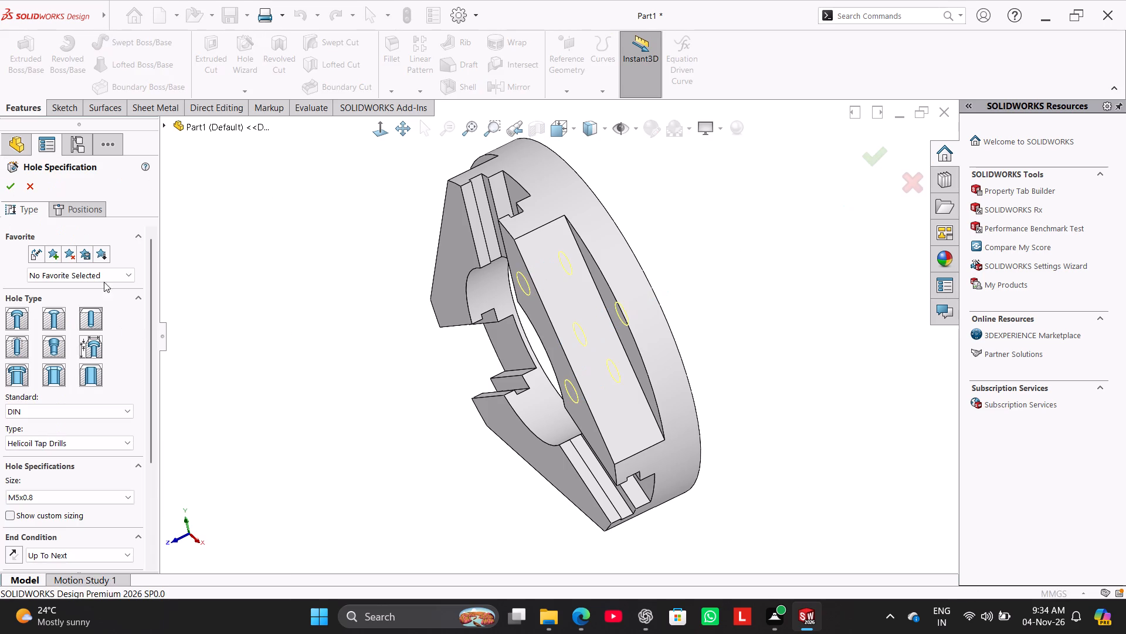
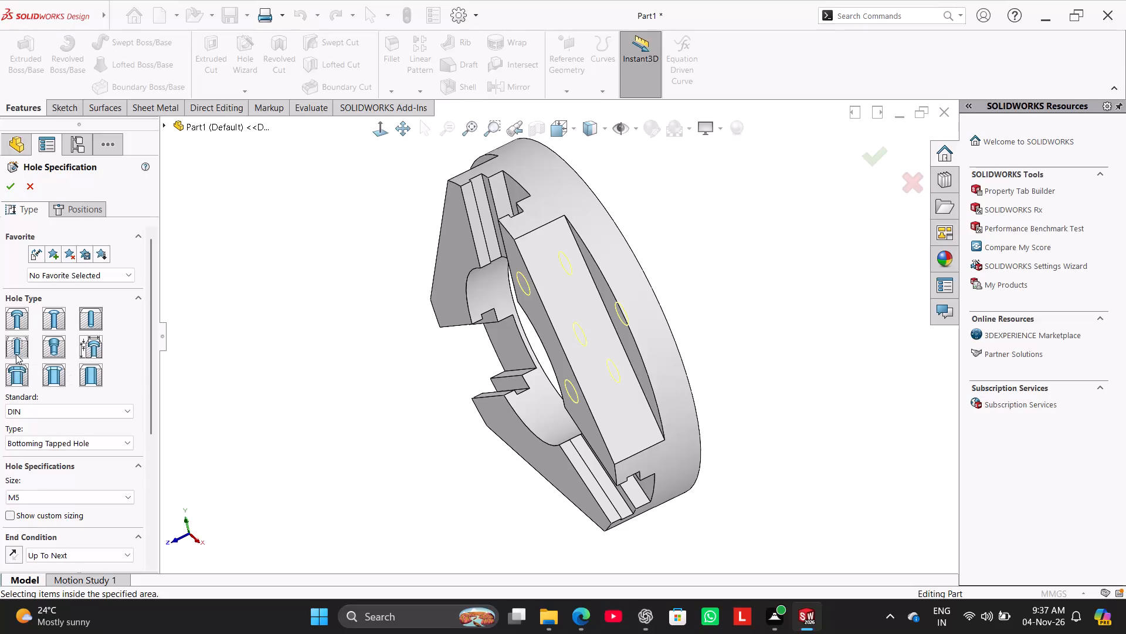
Change the hole specification to an ISO standard tapped hole of size M5.
left_click(86, 442)
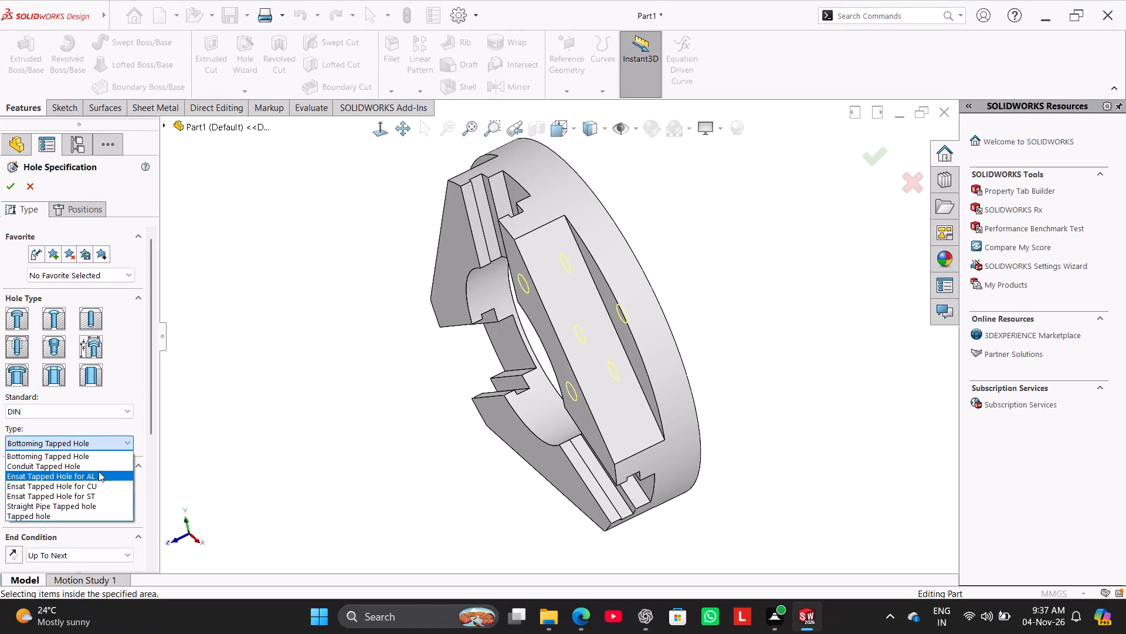
left_click(101, 514)
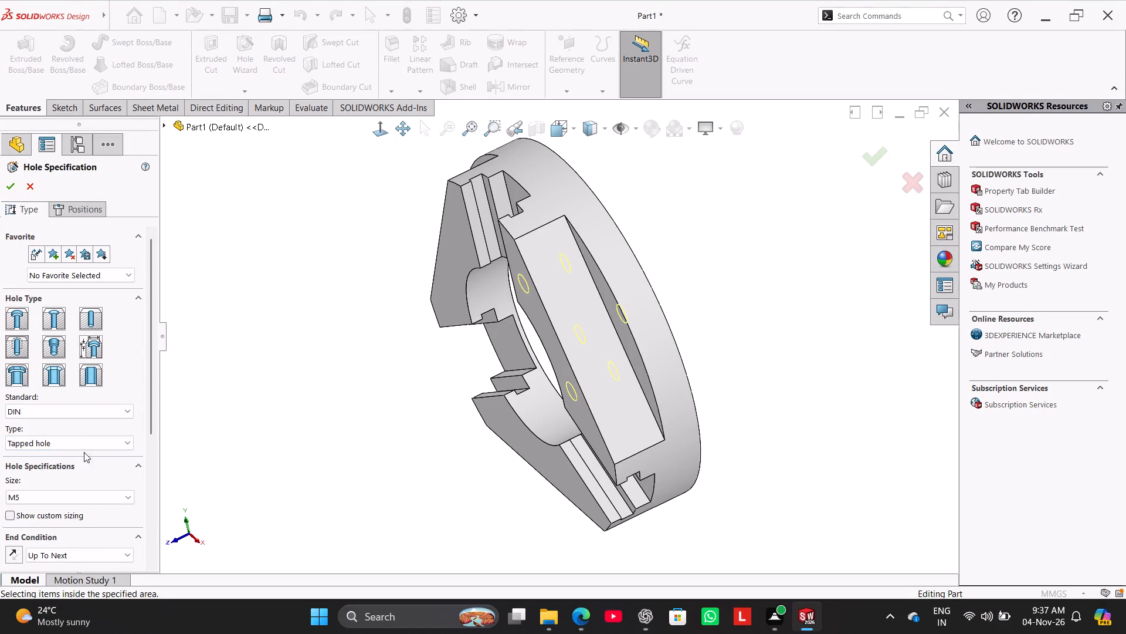
left_click(73, 409)
left_click(79, 453)
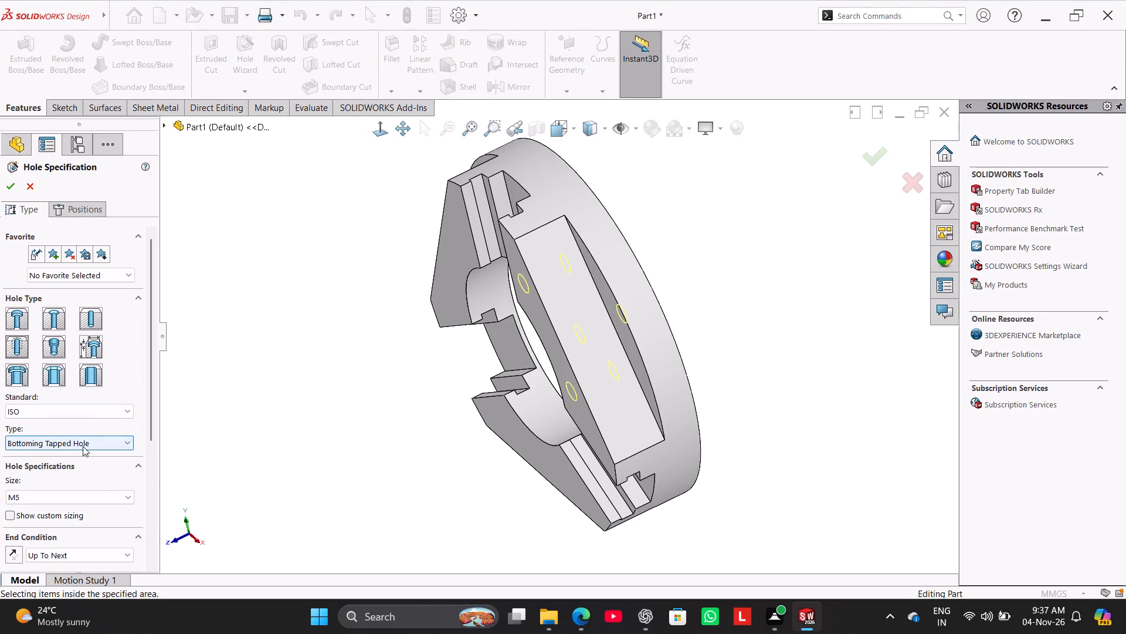
left_click(83, 446)
left_click(98, 475)
left_click(94, 496)
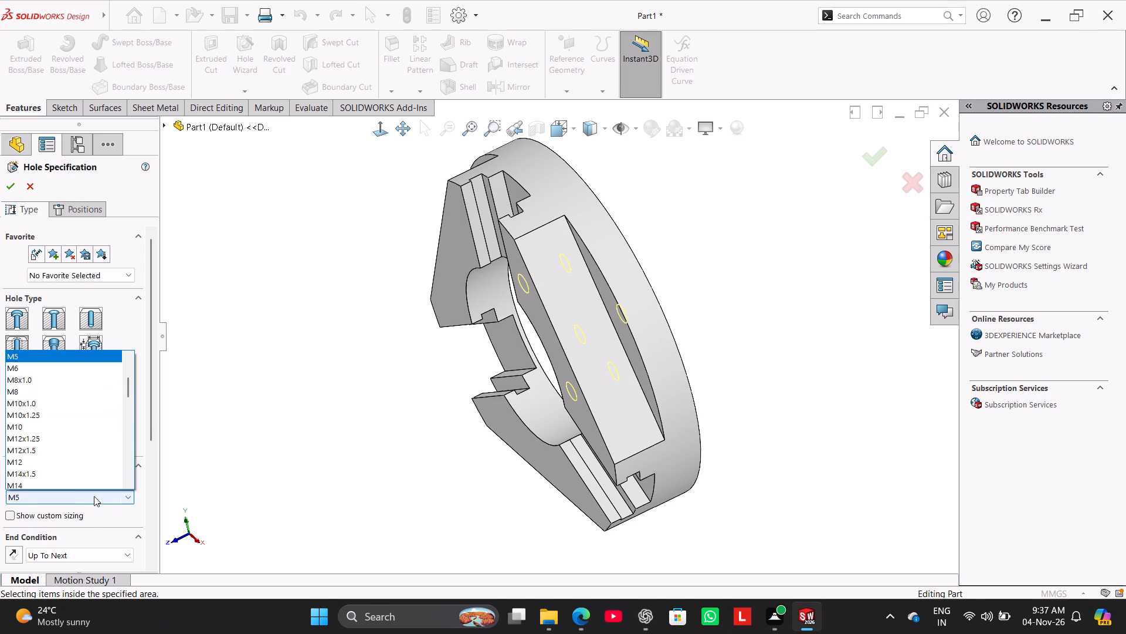
scroll(74, 427, "up", 2)
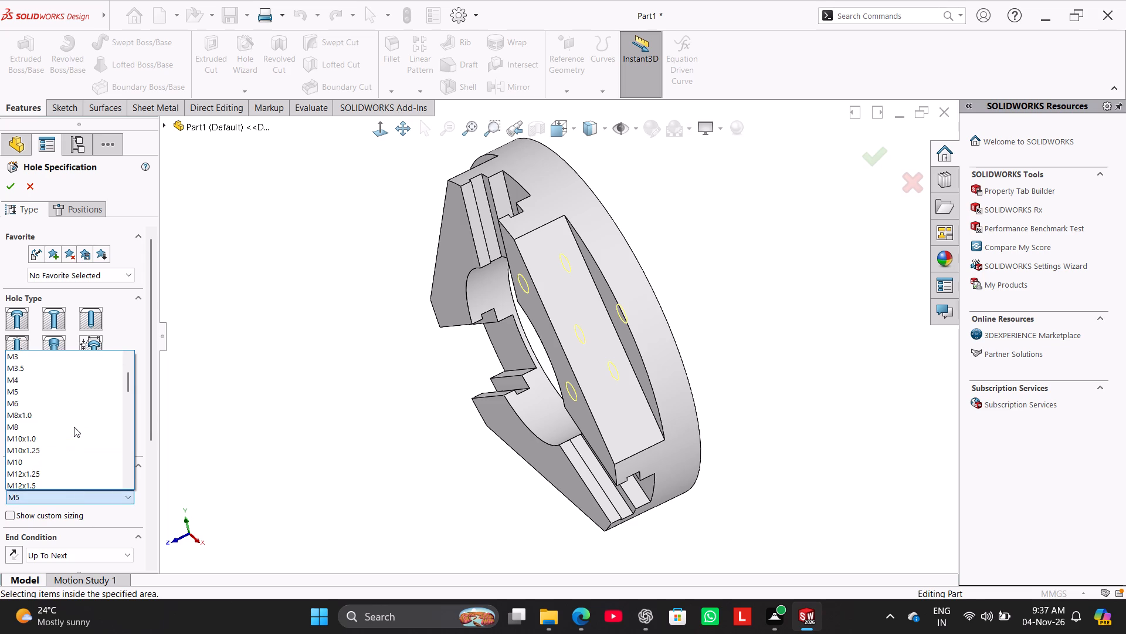
left_click(76, 389)
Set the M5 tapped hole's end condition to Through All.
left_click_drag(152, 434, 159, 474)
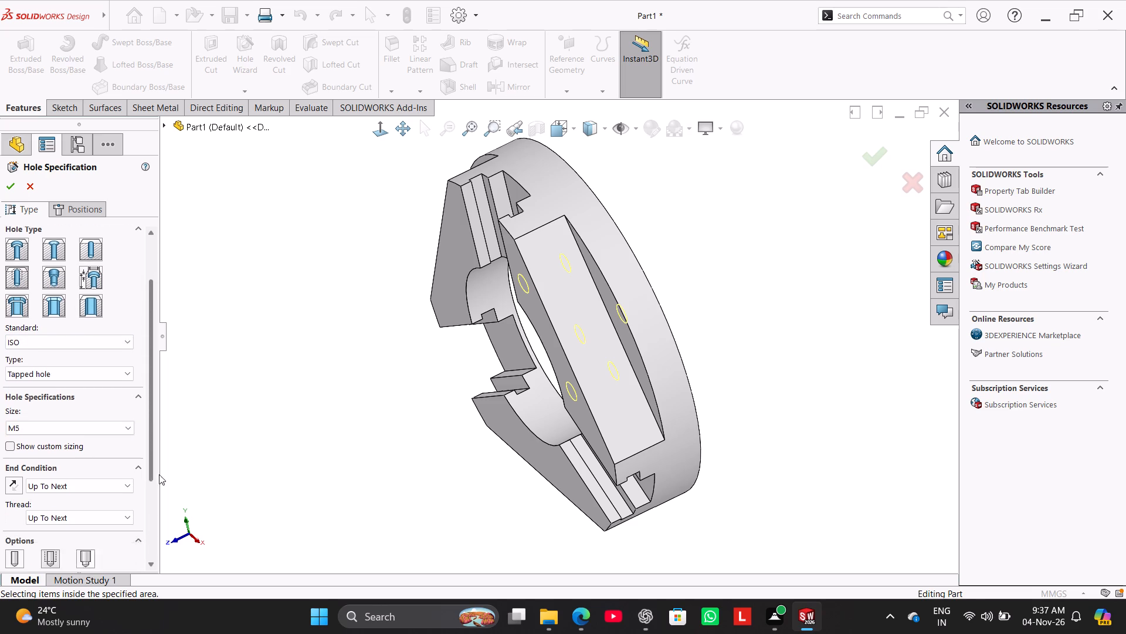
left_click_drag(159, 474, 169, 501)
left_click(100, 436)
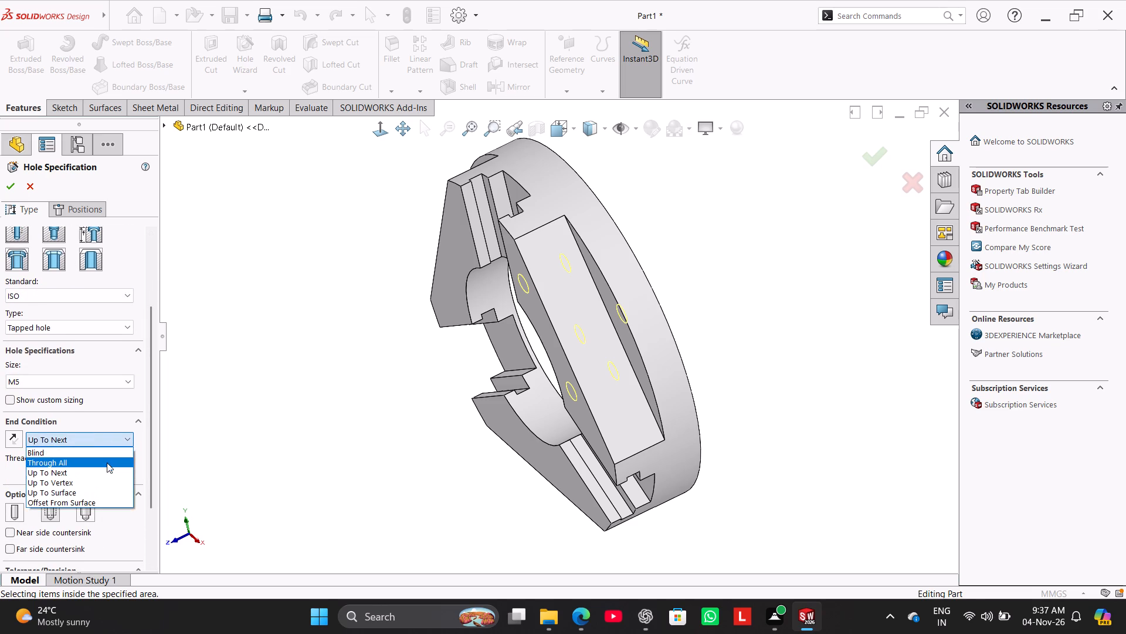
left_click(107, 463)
Apply the cosmetic thread option to the M5 tapped holes with the thread callout turned off, and complete the feature edit.
left_click_drag(149, 450, 165, 503)
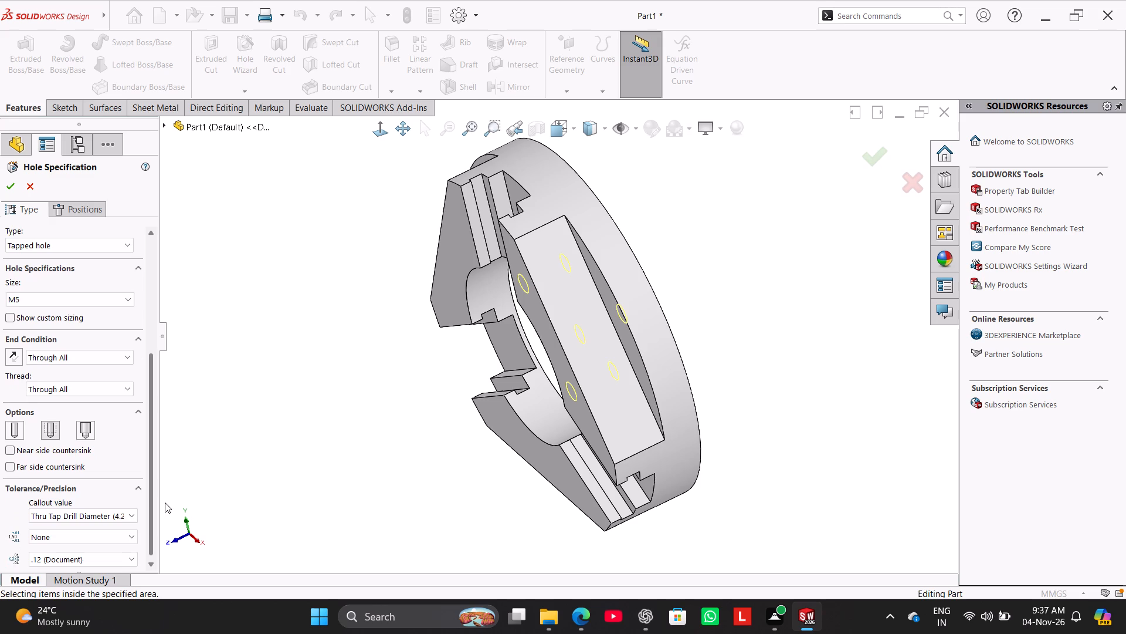
left_click_drag(165, 503, 164, 503)
left_click(50, 431)
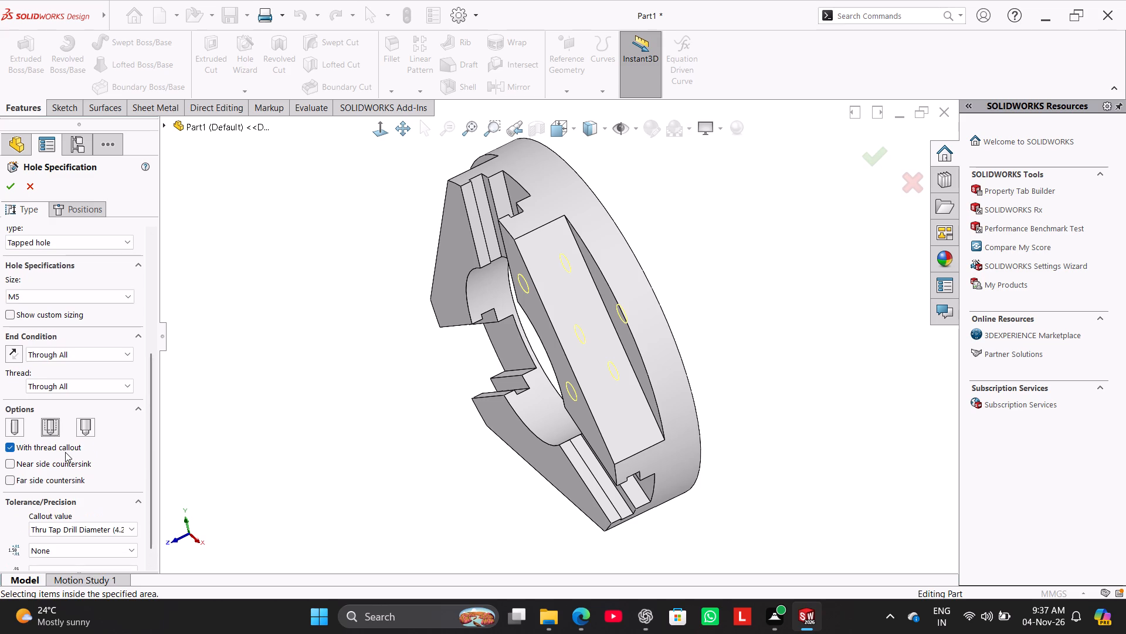
left_click(60, 447)
left_click(50, 427)
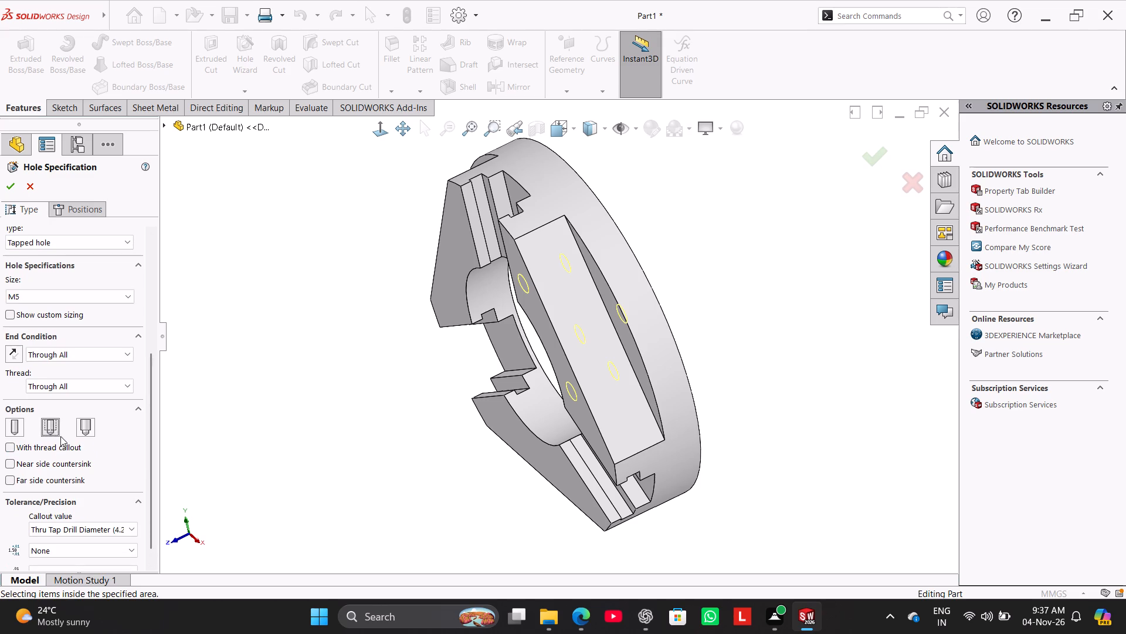
left_click(52, 434)
middle_click_drag(355, 376, 377, 288)
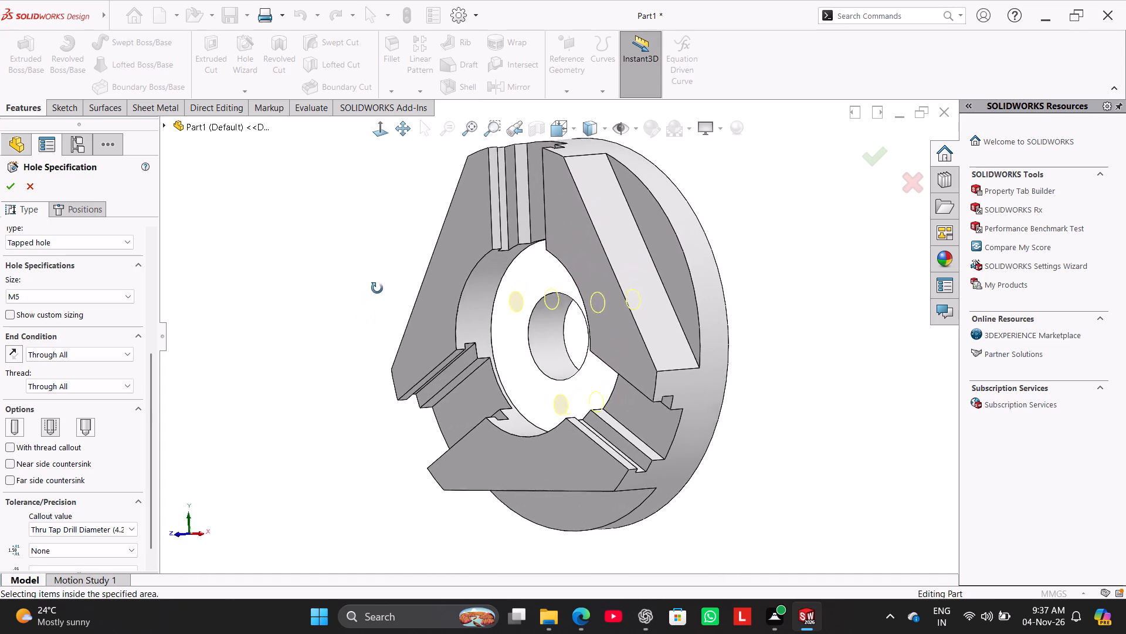
middle_click_drag(377, 288, 375, 353)
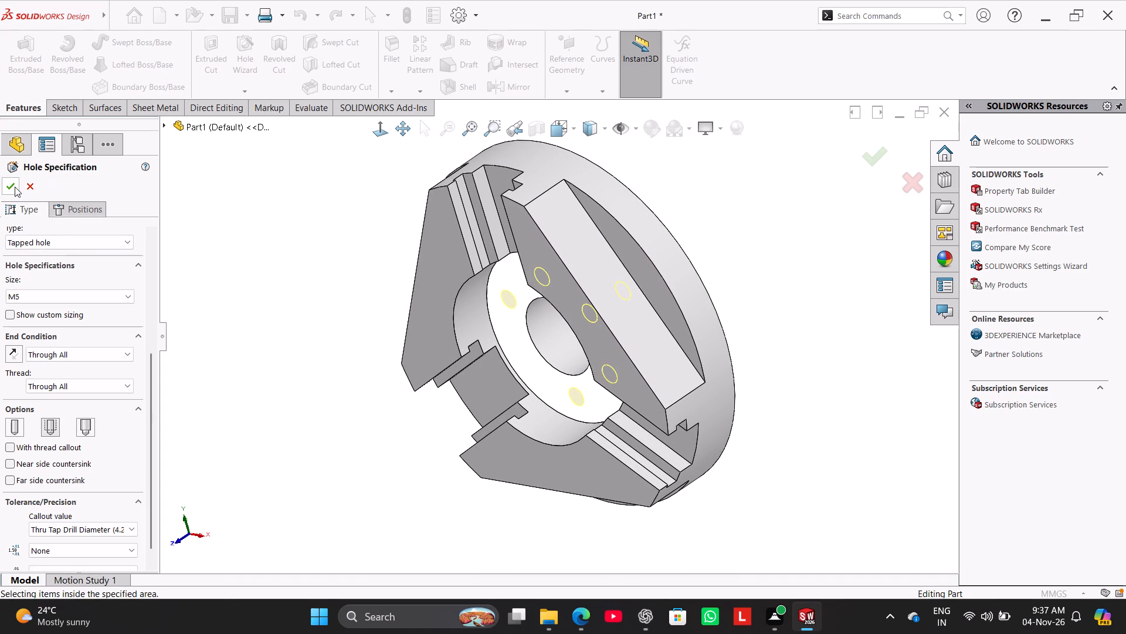
left_click(15, 187)
Edit the M5 tapped hole feature to enable the thread callout and accept the change.
left_click(293, 251)
middle_click_drag(320, 284, 221, 429)
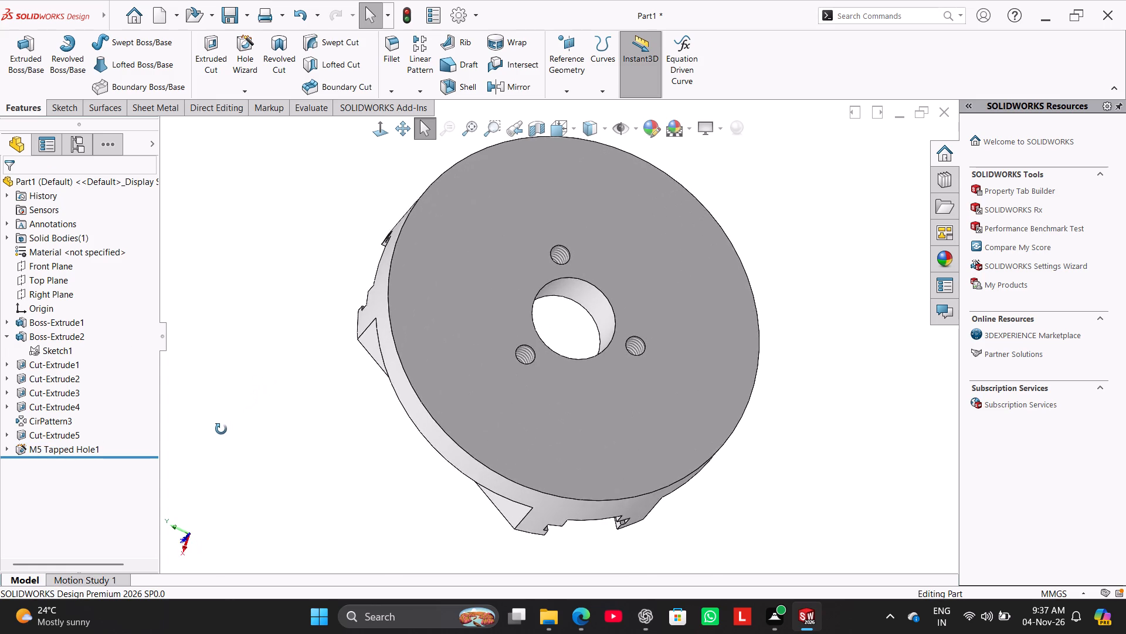
middle_click_drag(221, 429, 247, 422)
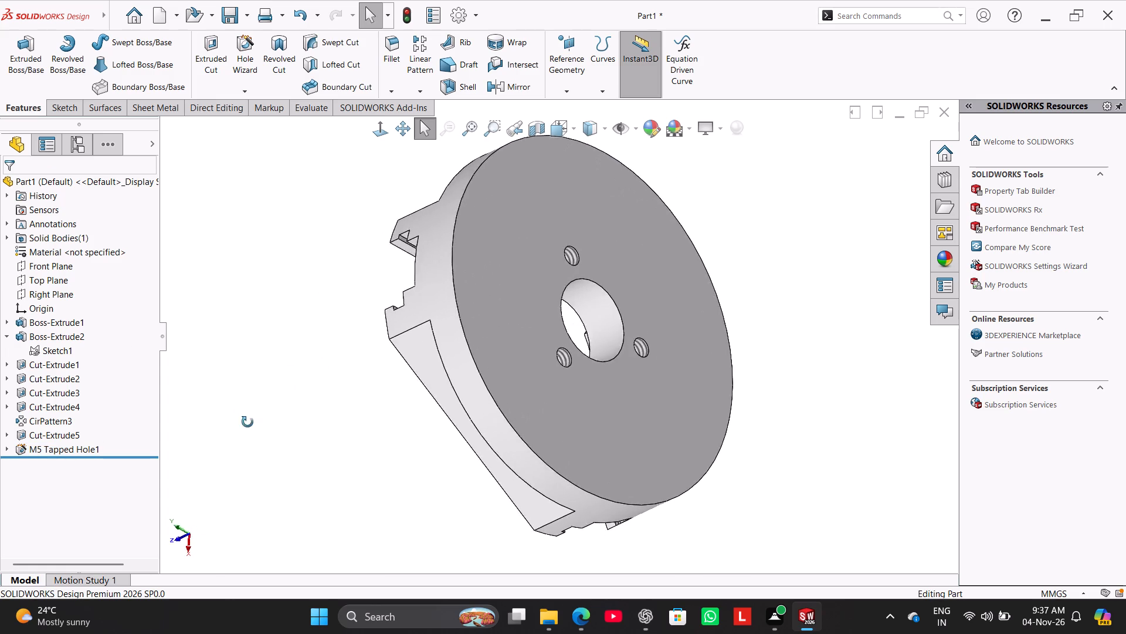
middle_click_drag(247, 422, 228, 336)
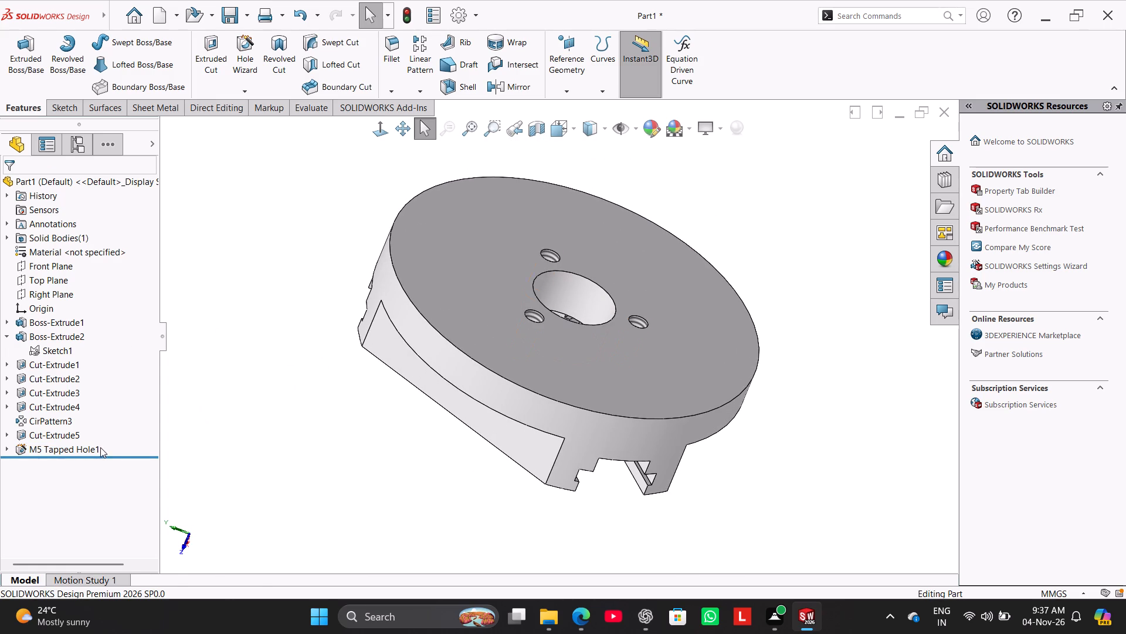
right_click(100, 447)
left_click(114, 344)
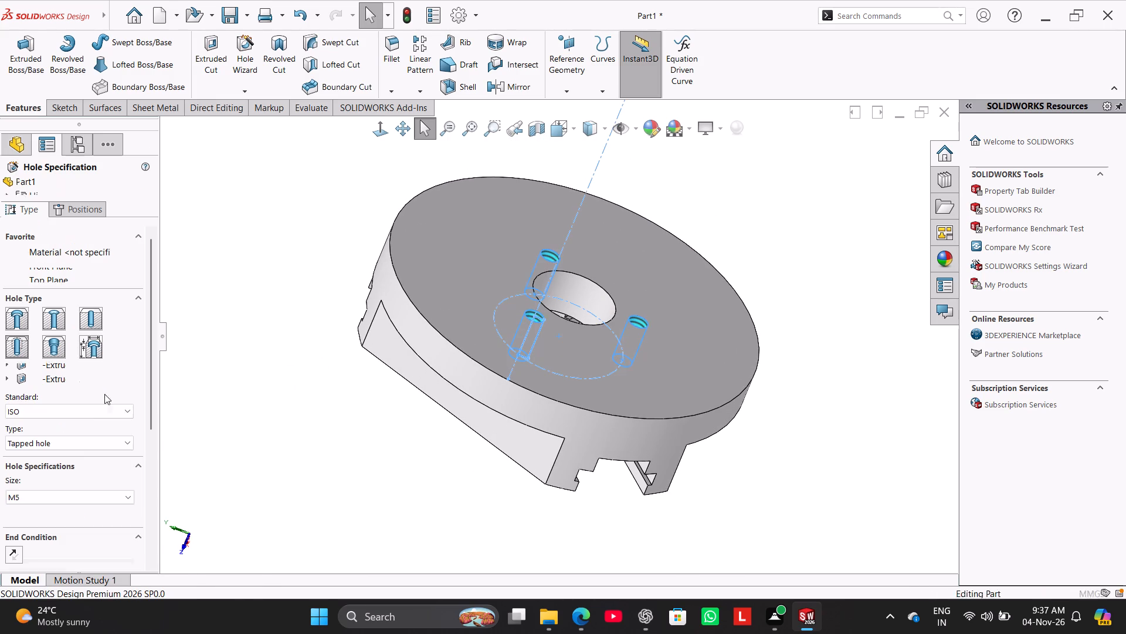
left_click_drag(152, 422, 158, 511)
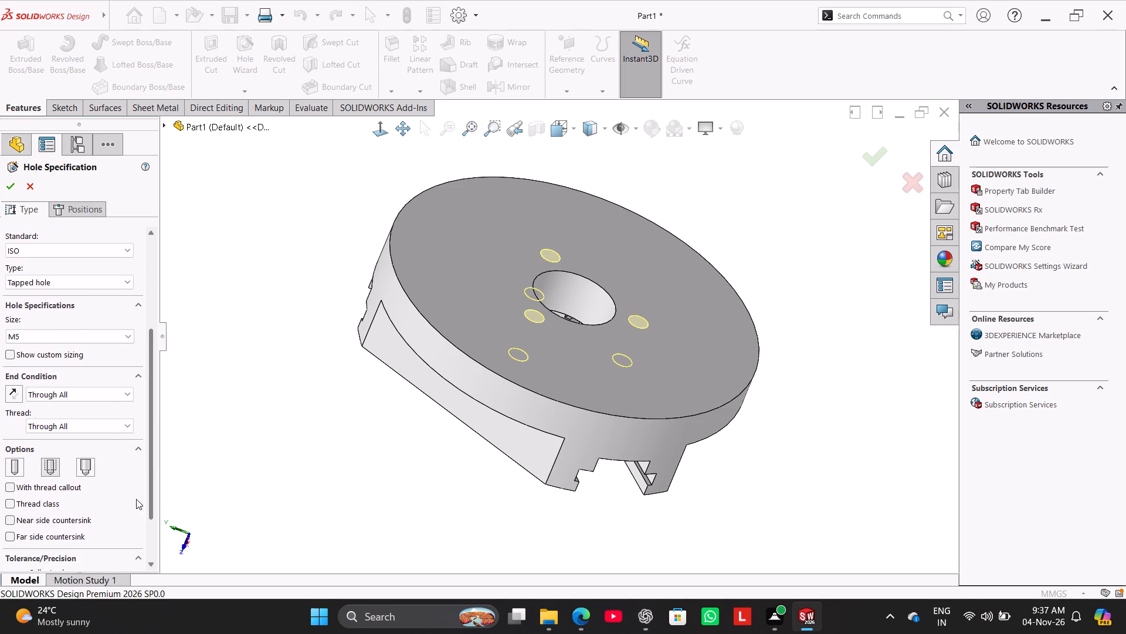
left_click(74, 486)
middle_click_drag(253, 431, 238, 488)
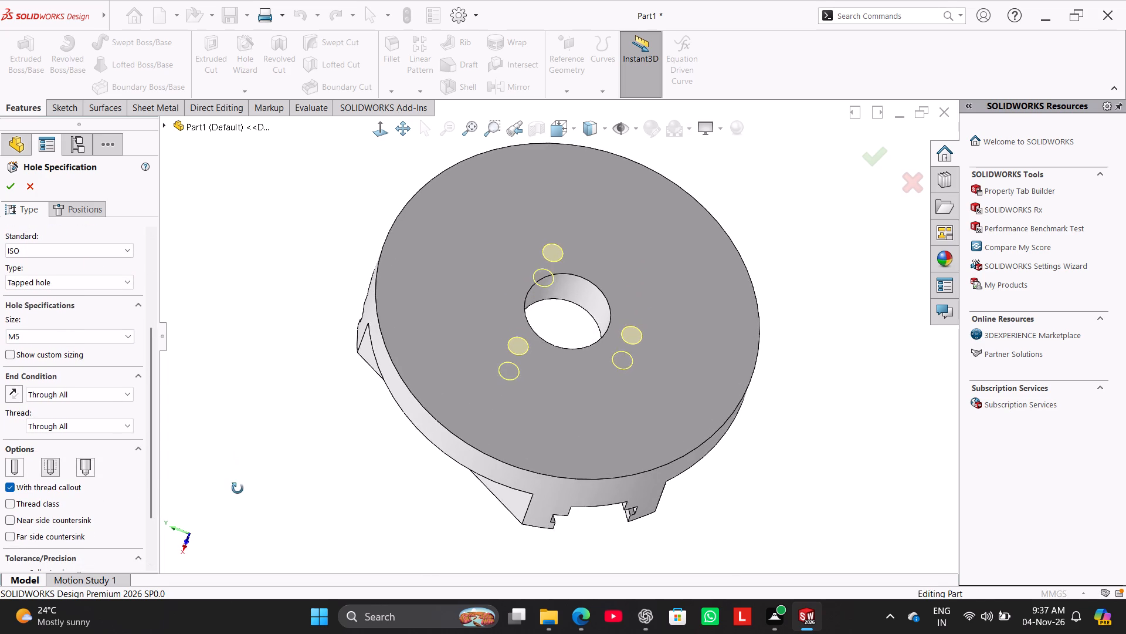
middle_click_drag(238, 488, 263, 431)
left_click(5, 188)
Examine the tapped holes and their threads from both sides and in a section view on the Right Plane.
middle_click_drag(237, 348, 232, 366)
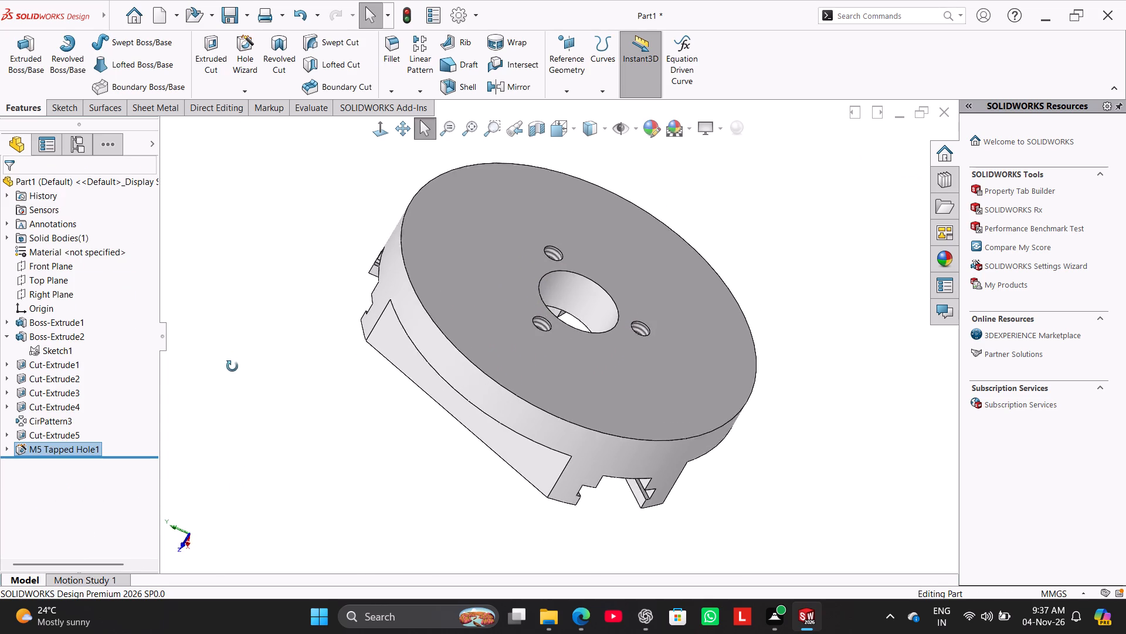
middle_click_drag(232, 366, 314, 202)
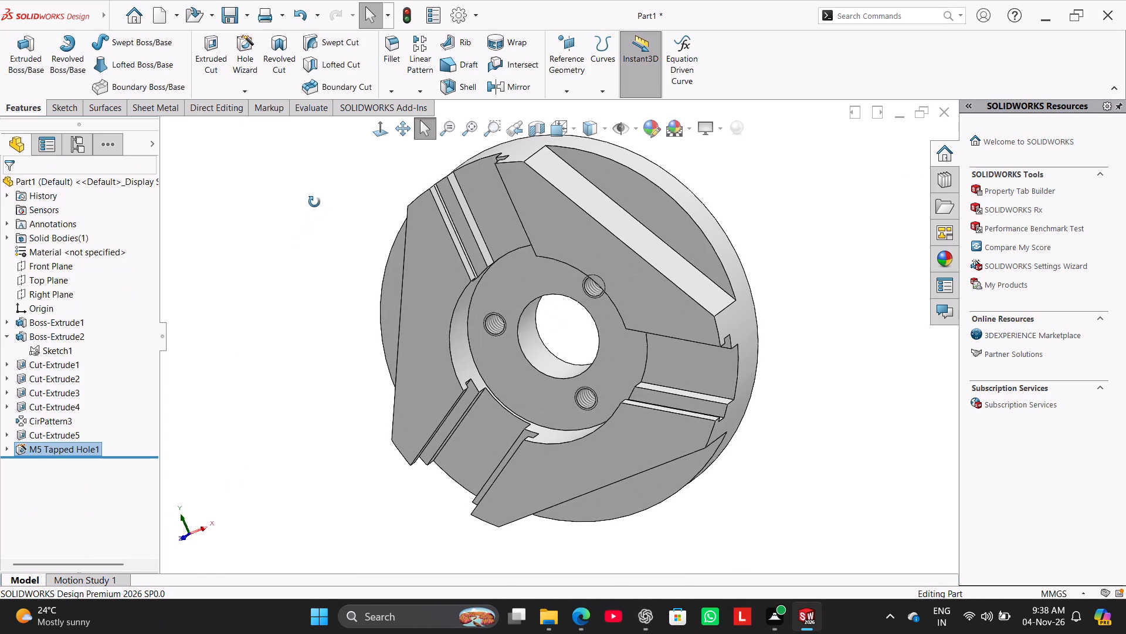
middle_click_drag(314, 202, 287, 226)
left_click(530, 126)
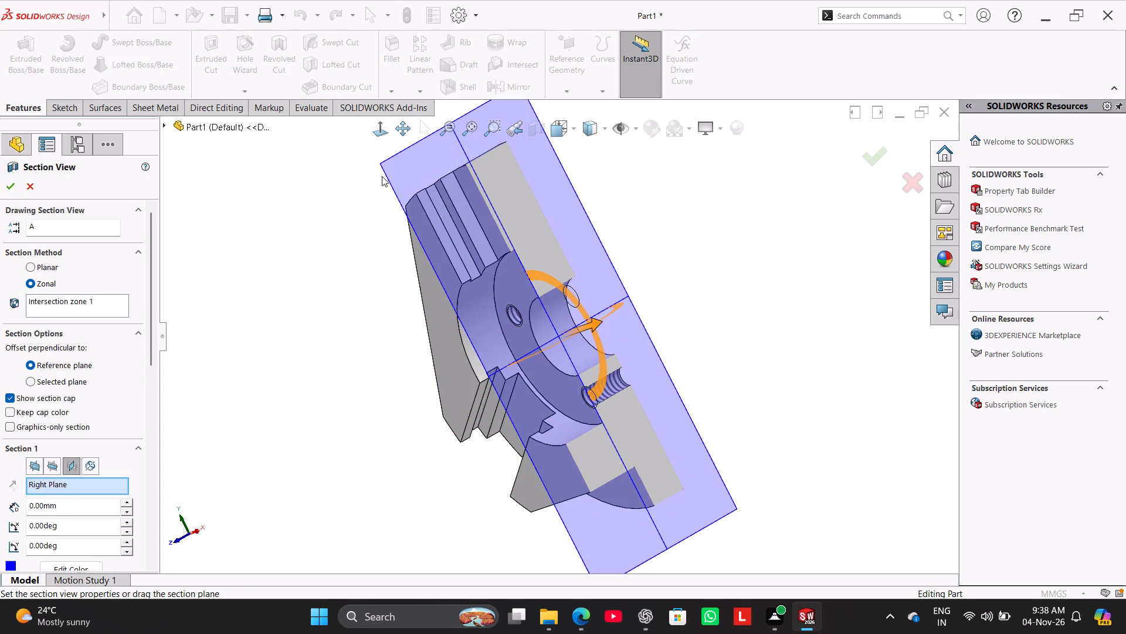
left_click(374, 129)
left_click(349, 286)
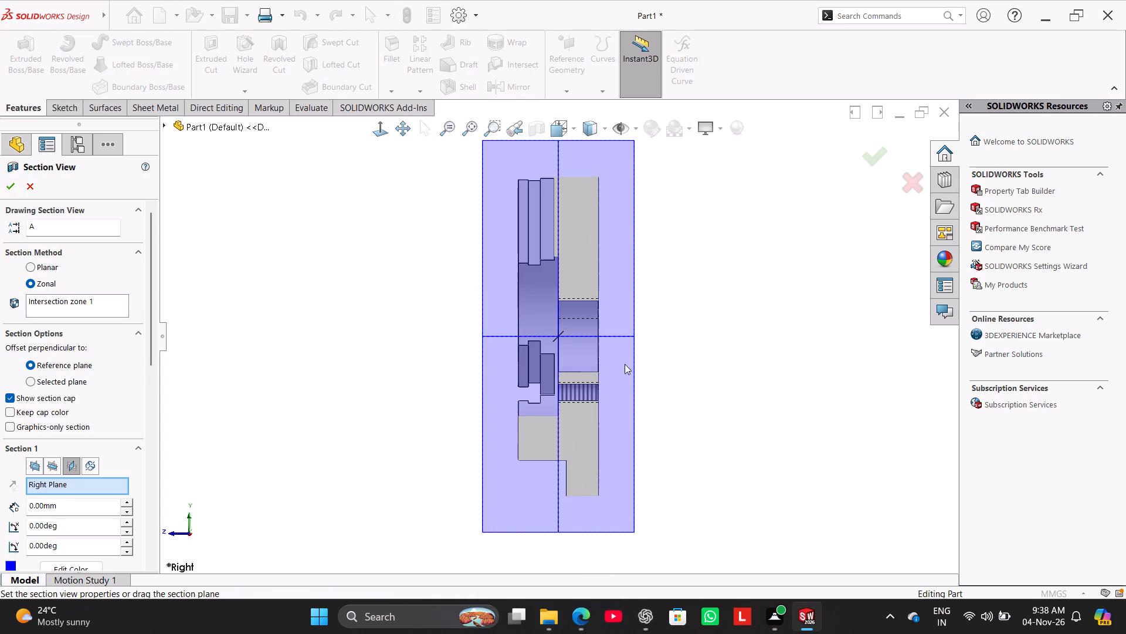
middle_click_drag(680, 375, 700, 351)
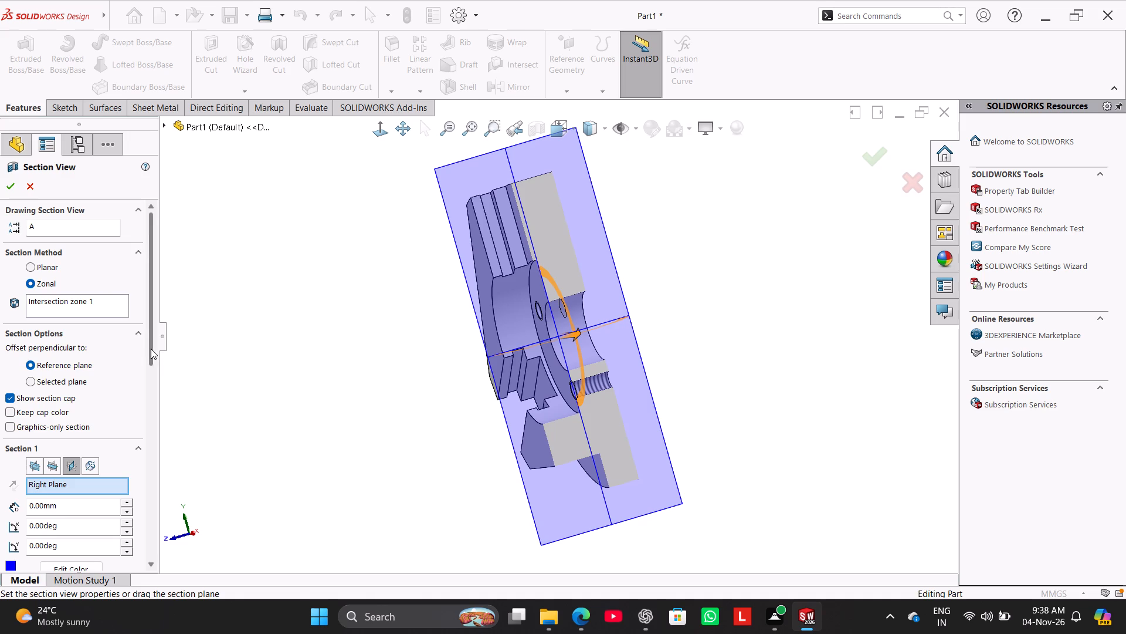
left_click_drag(151, 349, 155, 338)
left_click(30, 190)
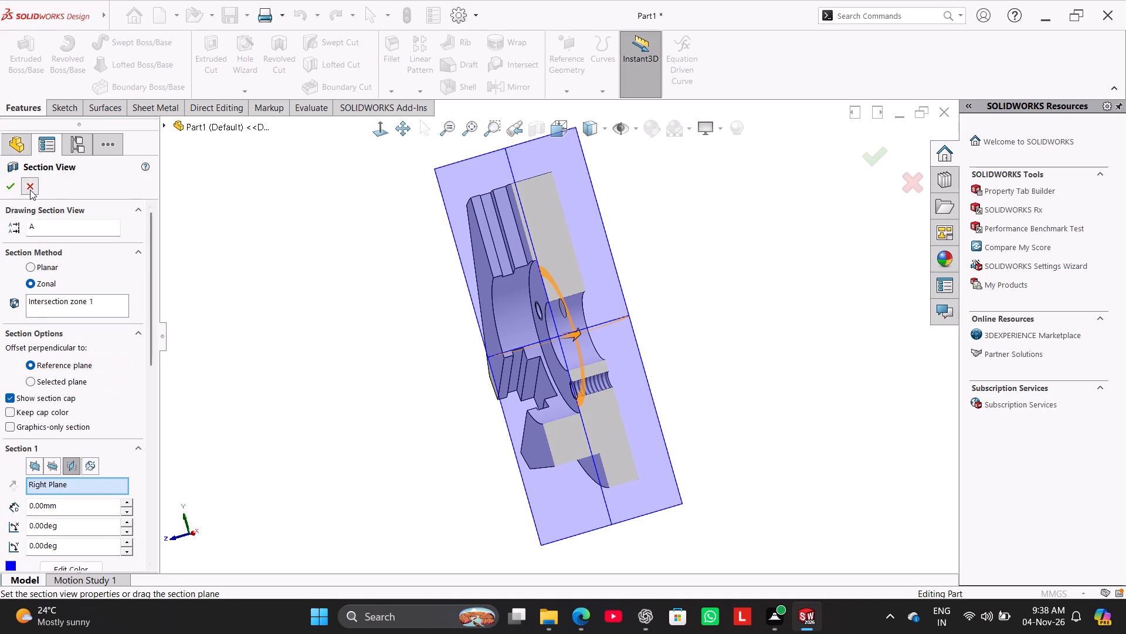
Edit the M5 tapped hole feature to use the Up To Next end condition for both hole and thread.
right_click(80, 447)
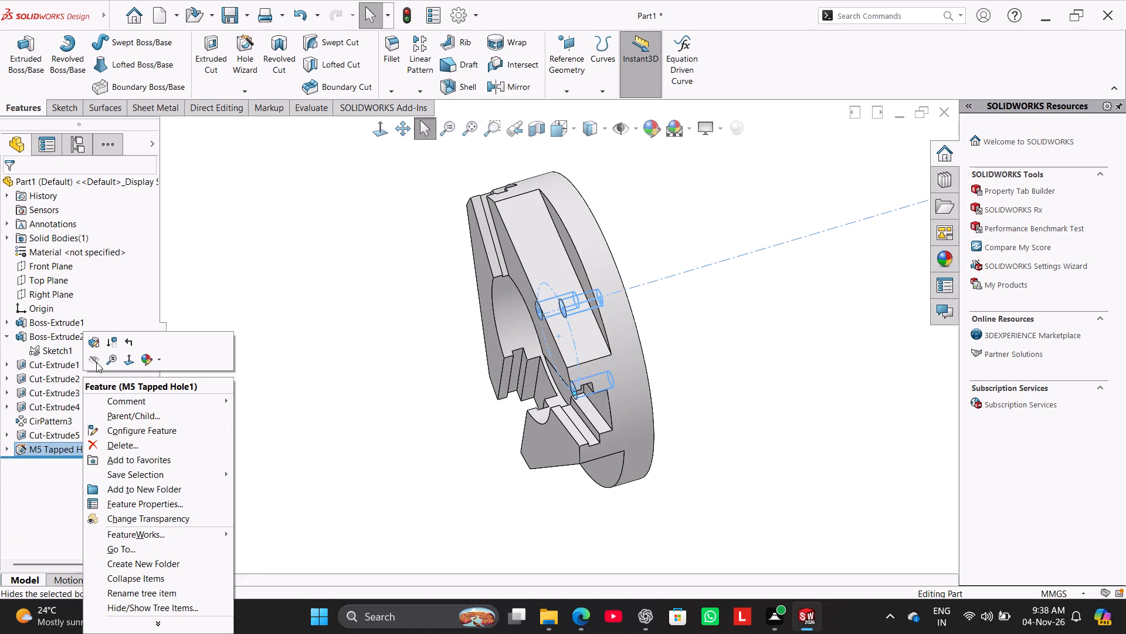
left_click(99, 343)
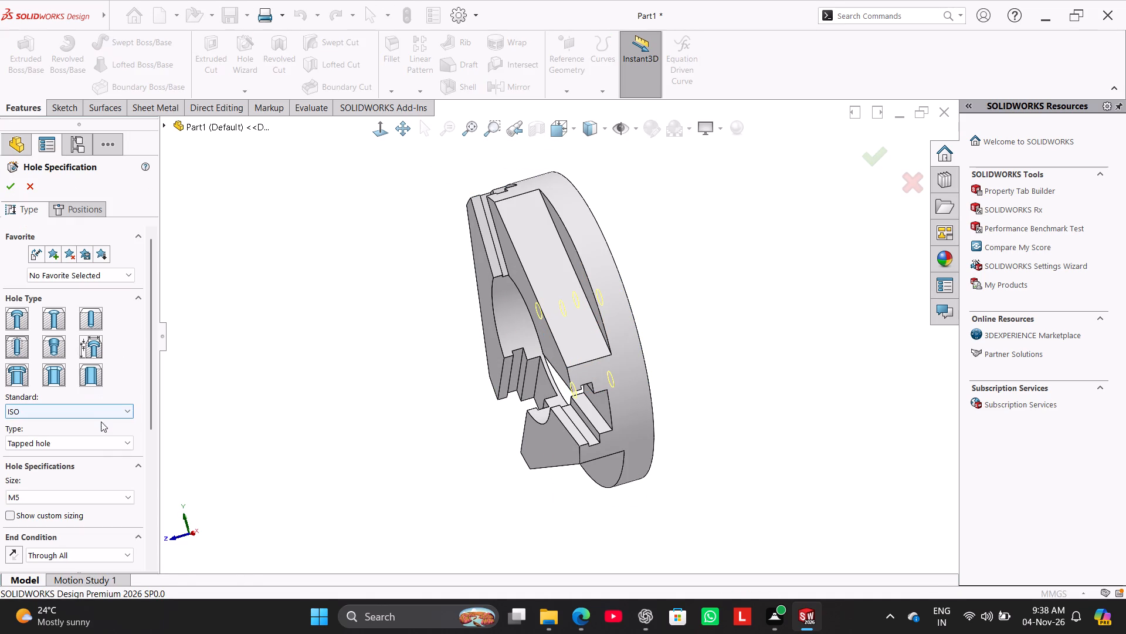
left_click_drag(150, 420, 157, 474)
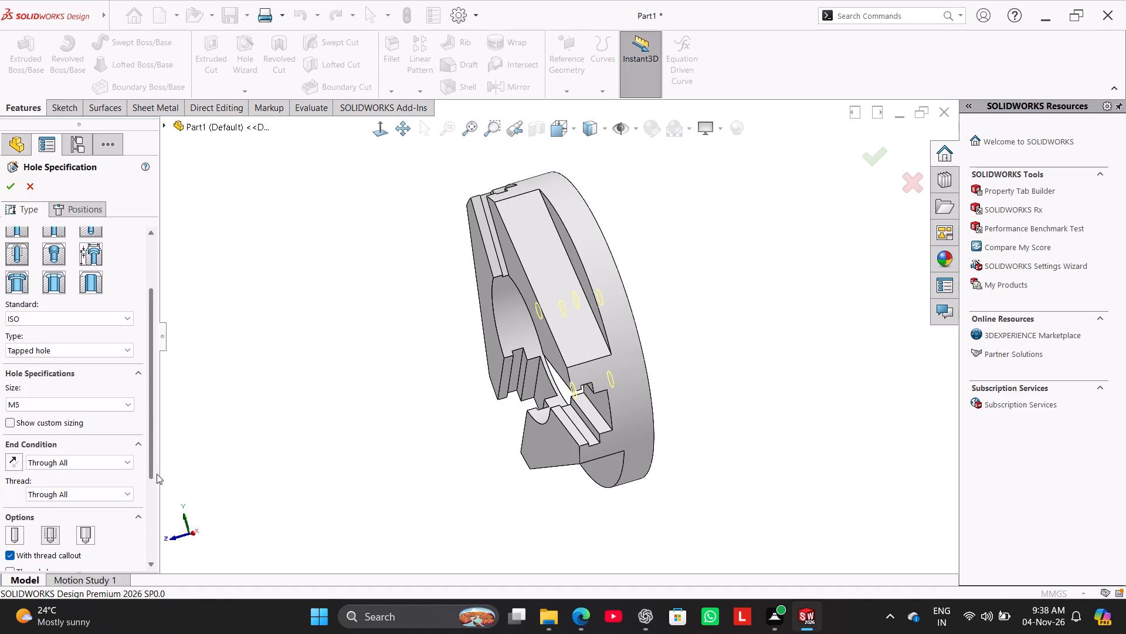
left_click_drag(157, 474, 160, 485)
left_click(113, 436)
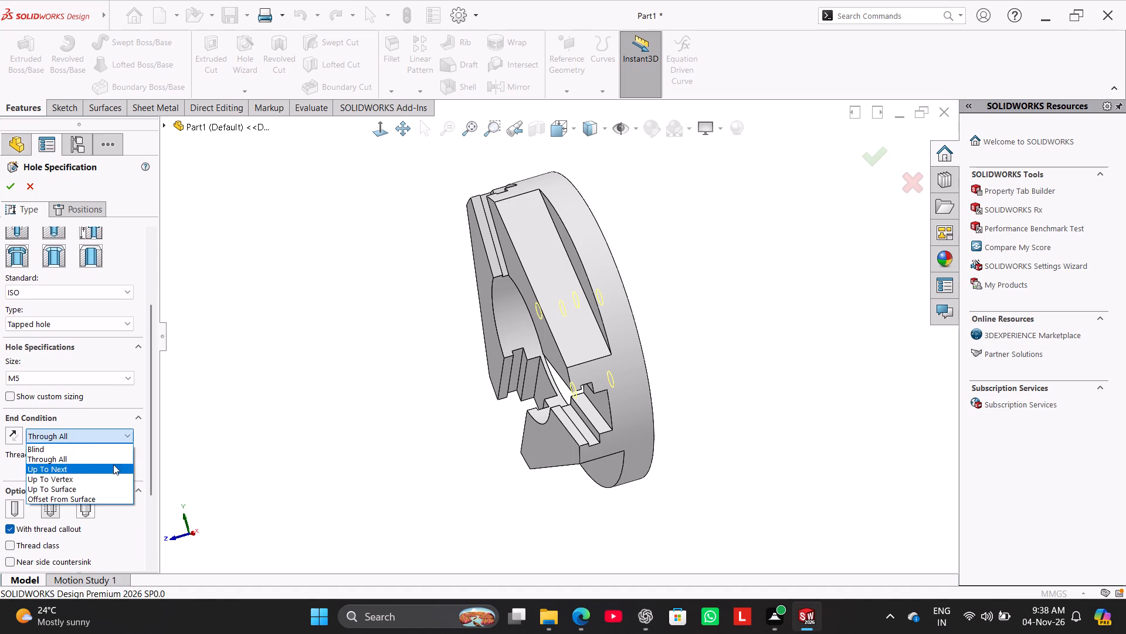
left_click(115, 466)
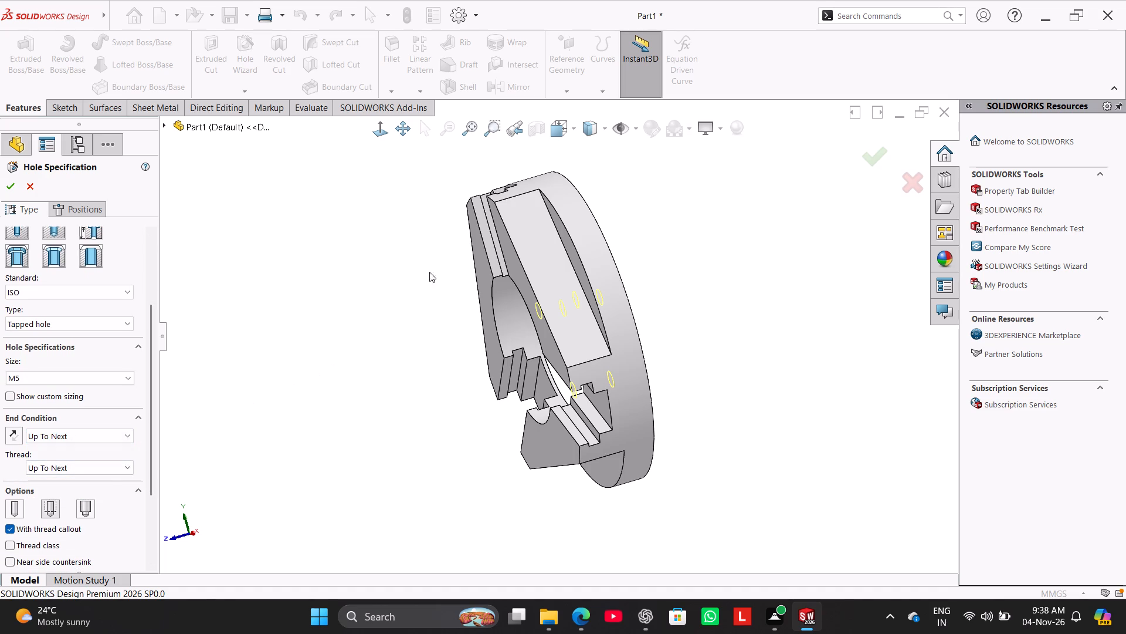
left_click(15, 186)
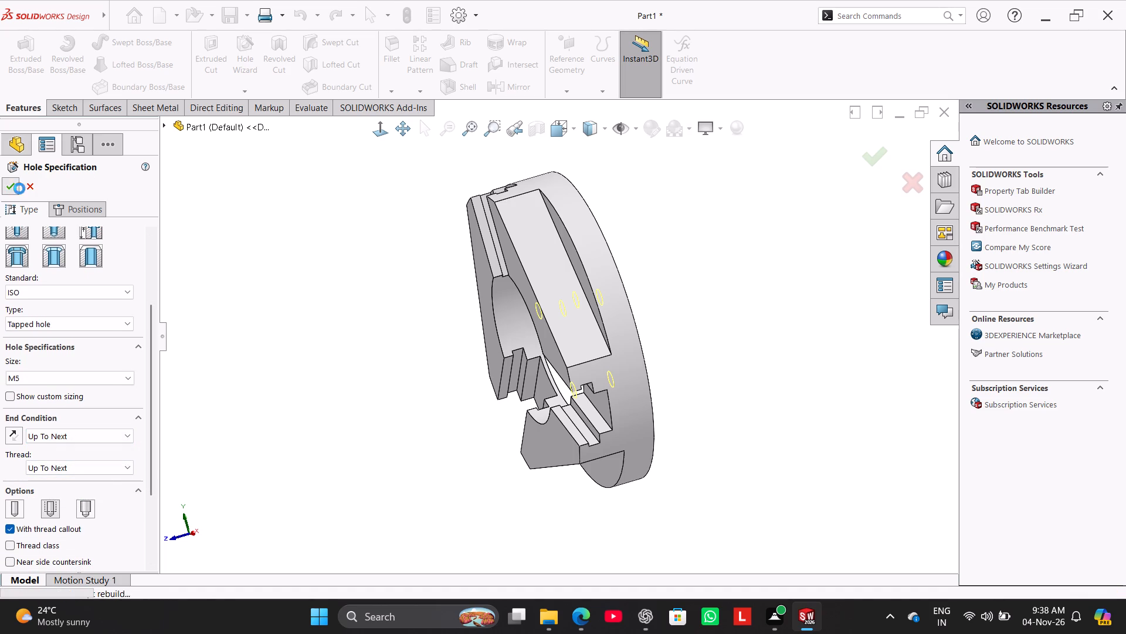
Examine the tapped hole threads in a section view on the Right Plane, then inspect the whole part from isometric and side angles.
left_click(533, 129)
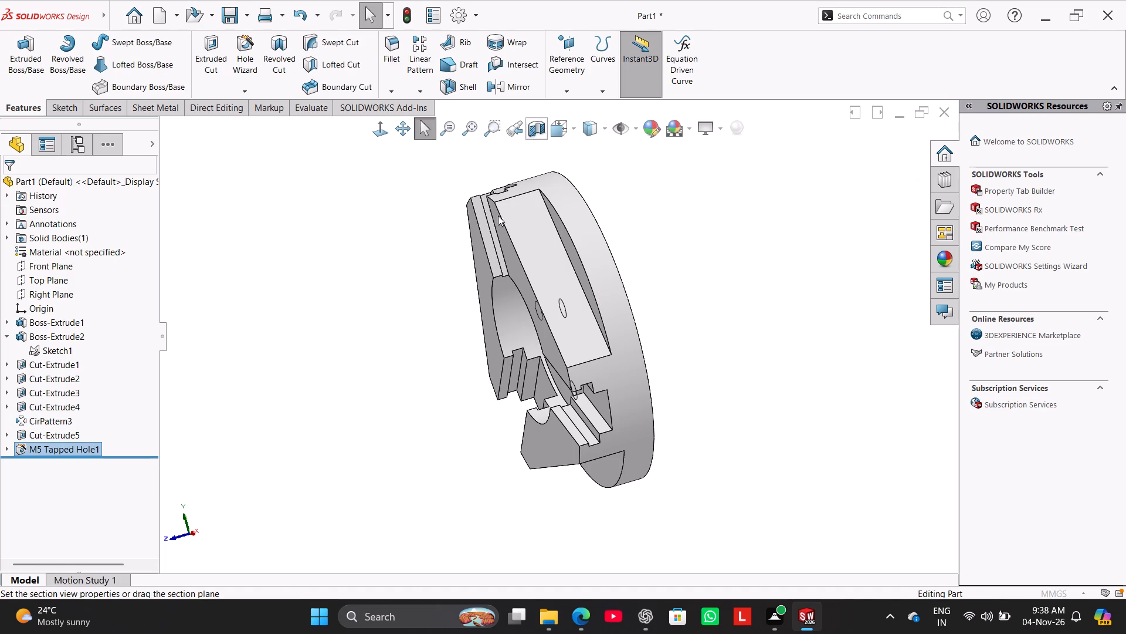
middle_click_drag(460, 299, 419, 277)
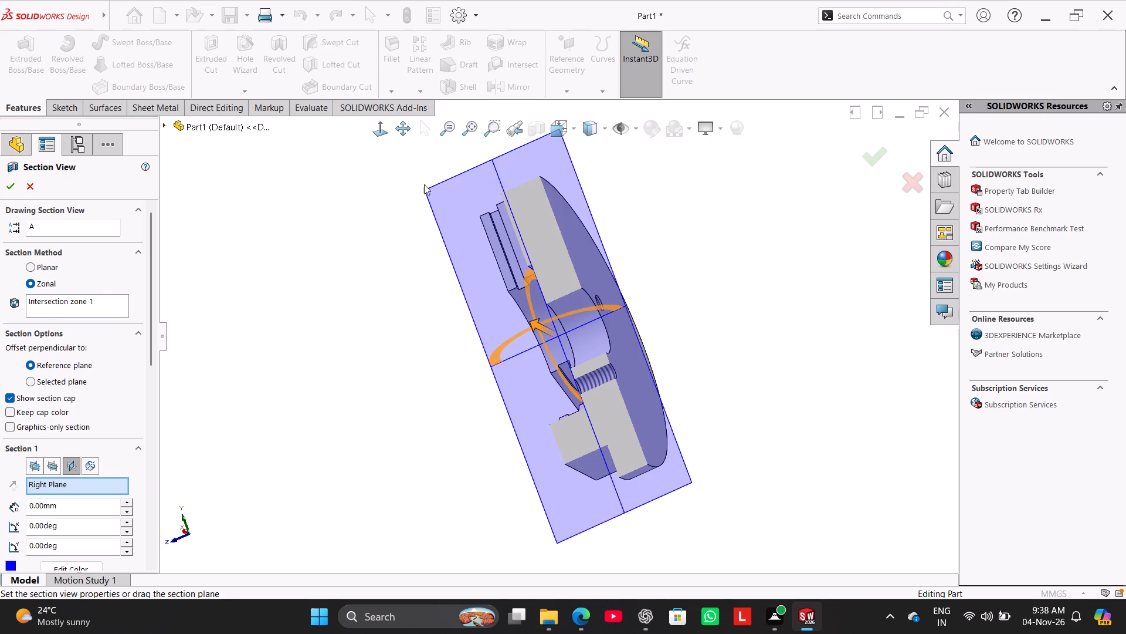
scroll(592, 429, "down", 6)
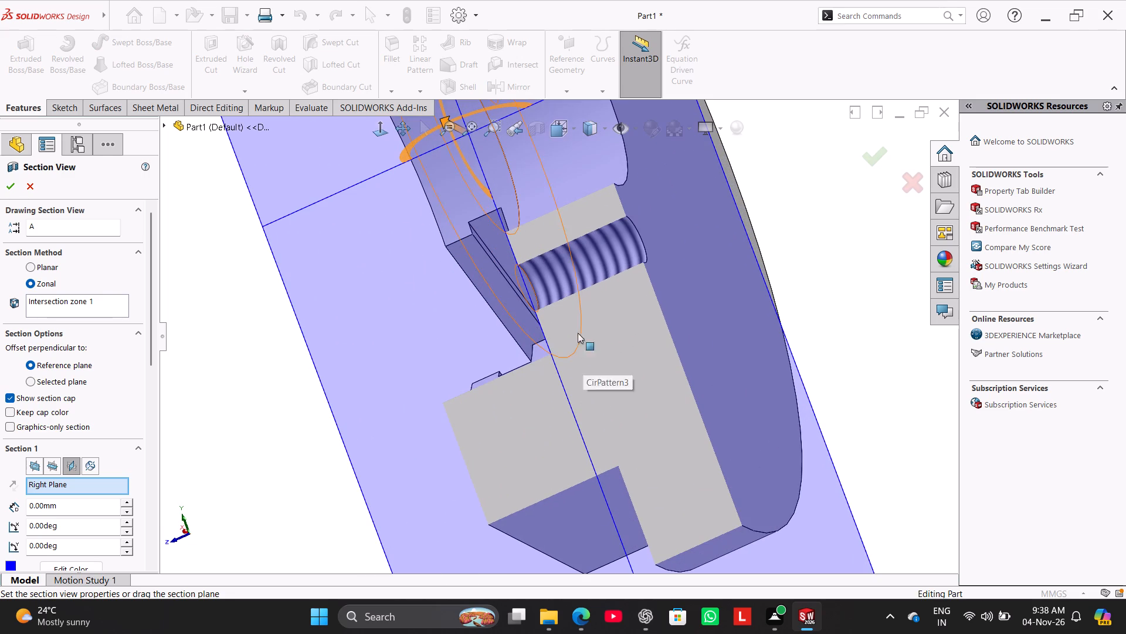
middle_click_drag(554, 291, 596, 229)
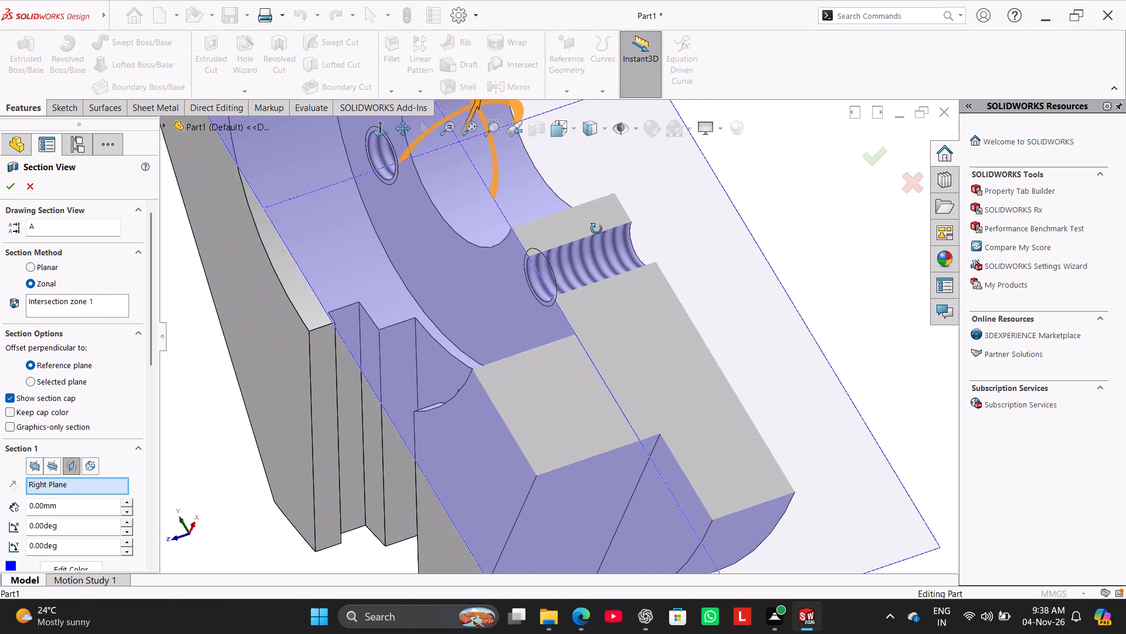
middle_click_drag(596, 229, 599, 315)
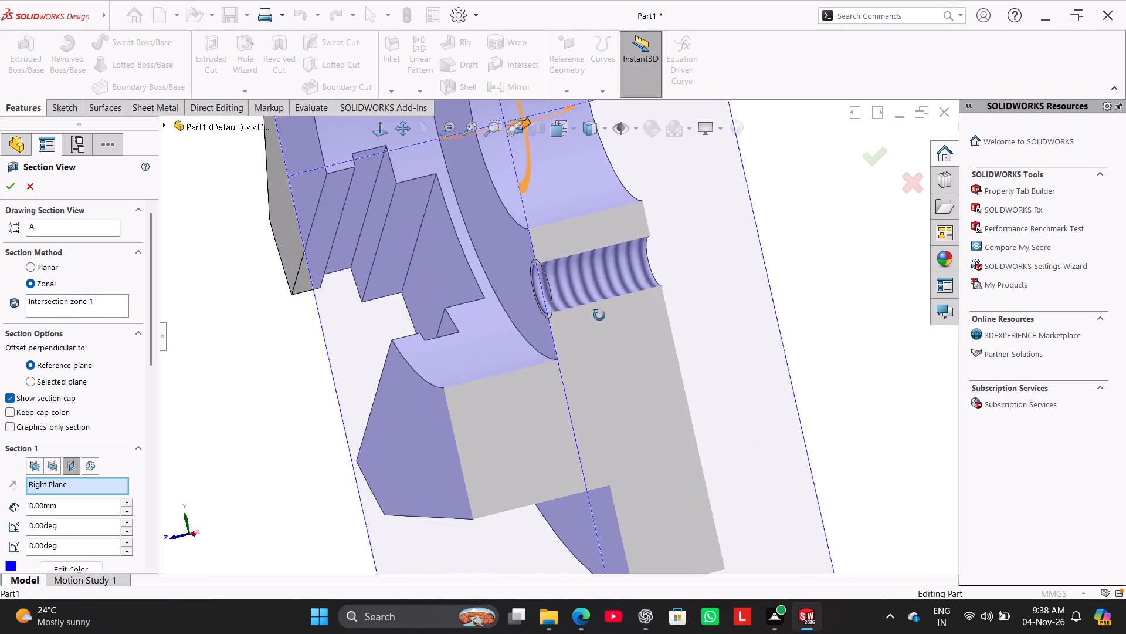
middle_click_drag(599, 315, 582, 285)
left_click(35, 191)
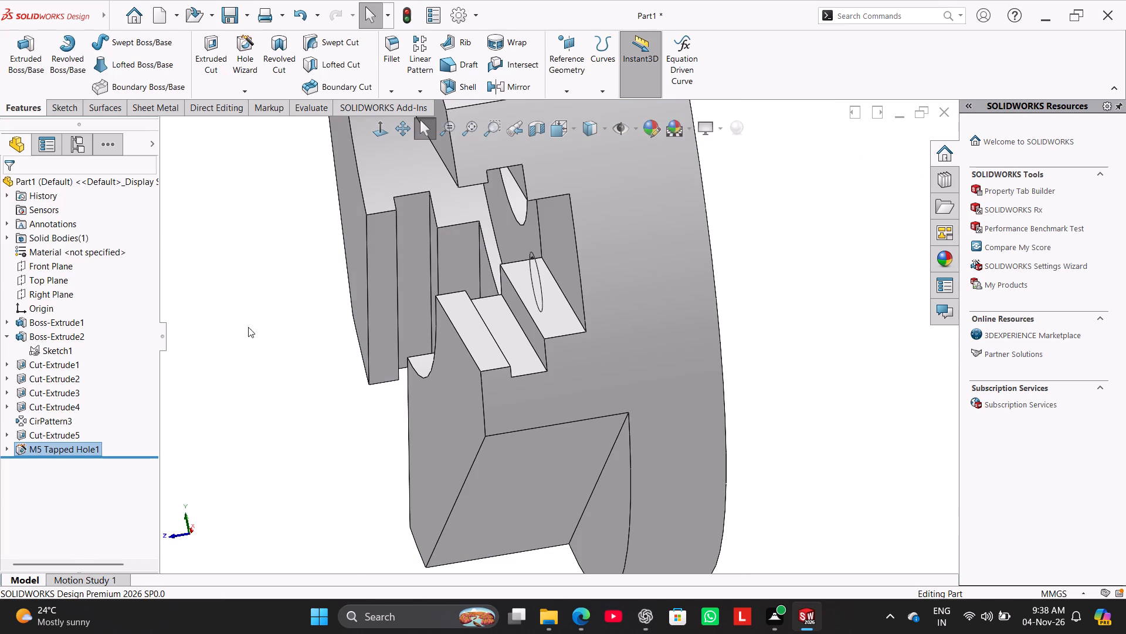
left_click(262, 335)
right_click_drag(269, 370, 445, 256)
left_click(308, 375)
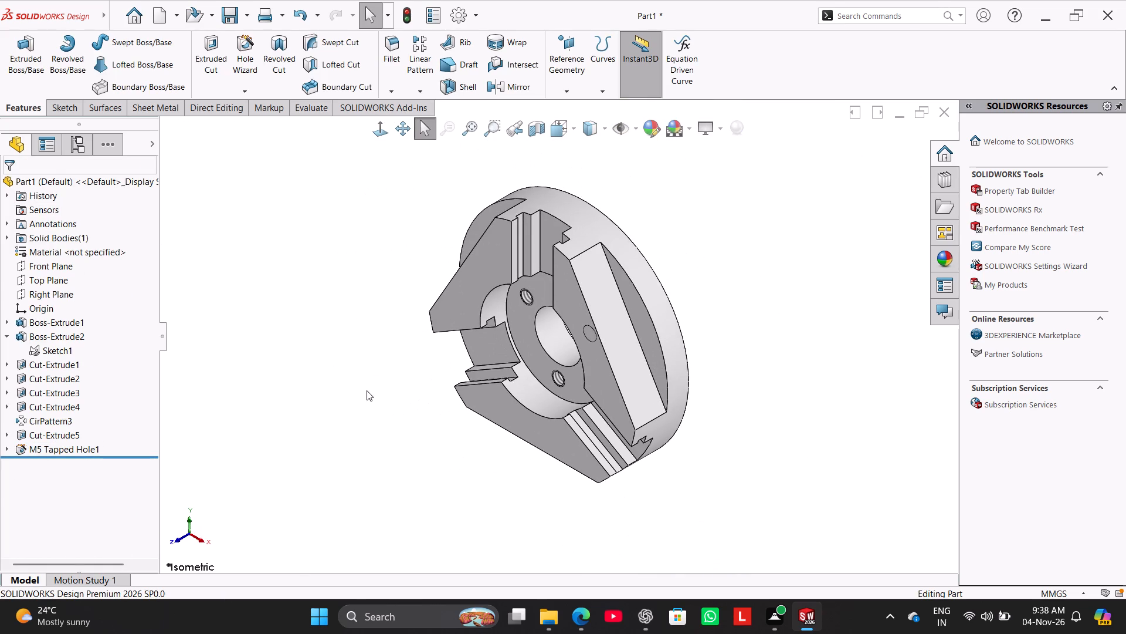
middle_click_drag(370, 388, 337, 346)
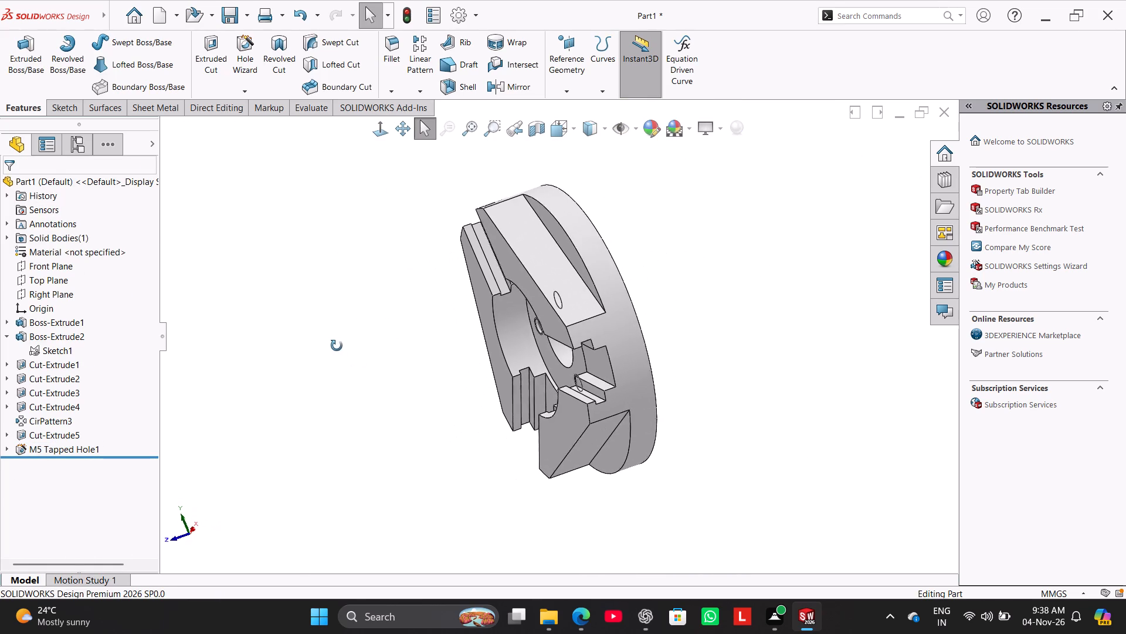
middle_click_drag(337, 346, 334, 345)
Edit the M5 tapped hole feature to use the Through All end condition for both hole and thread.
right_click(81, 454)
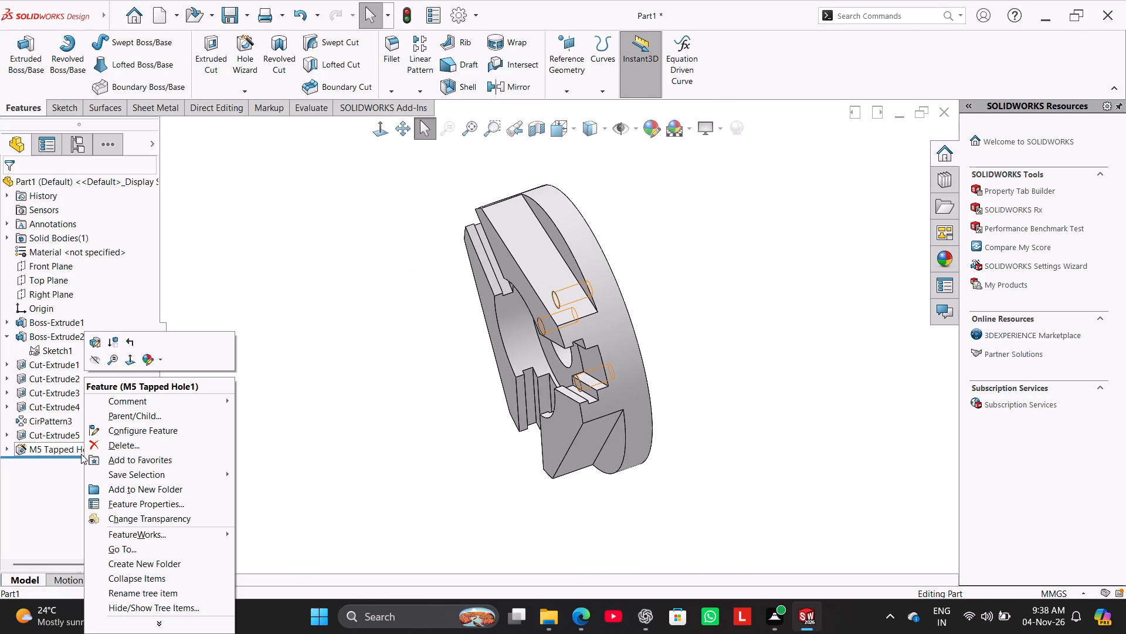
left_click(91, 338)
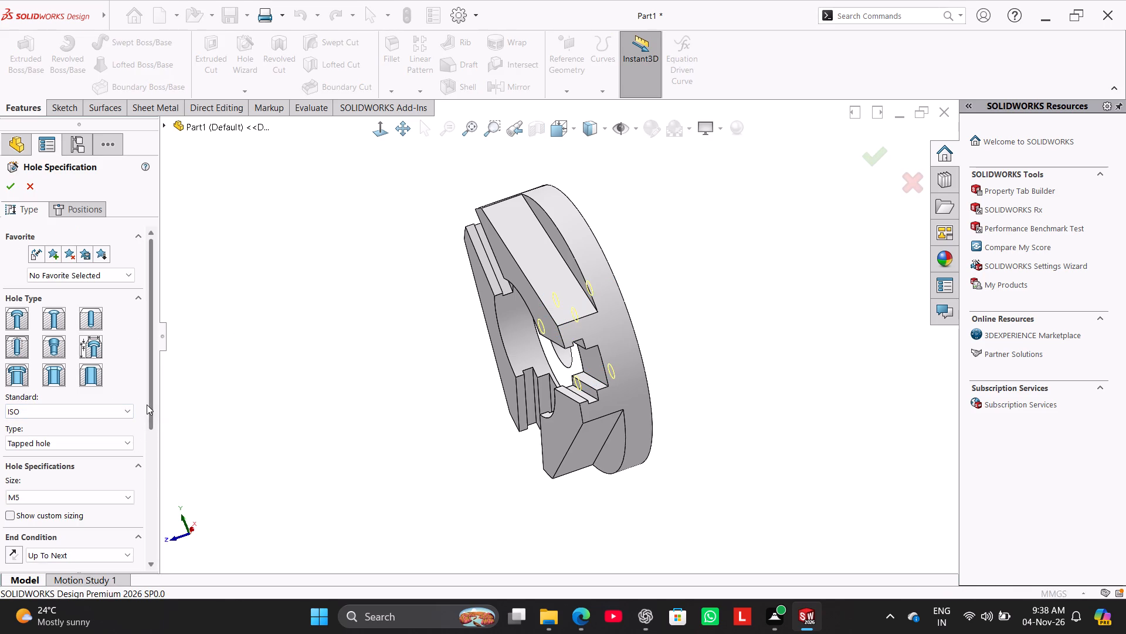
left_click_drag(146, 426, 159, 466)
left_click(119, 478)
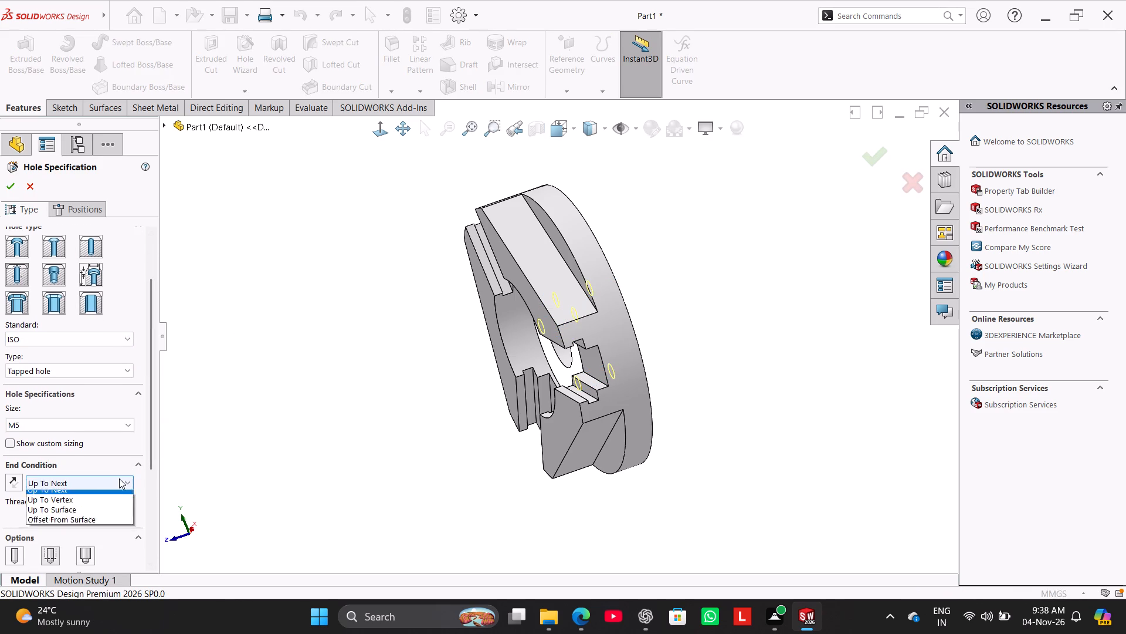
left_click(123, 503)
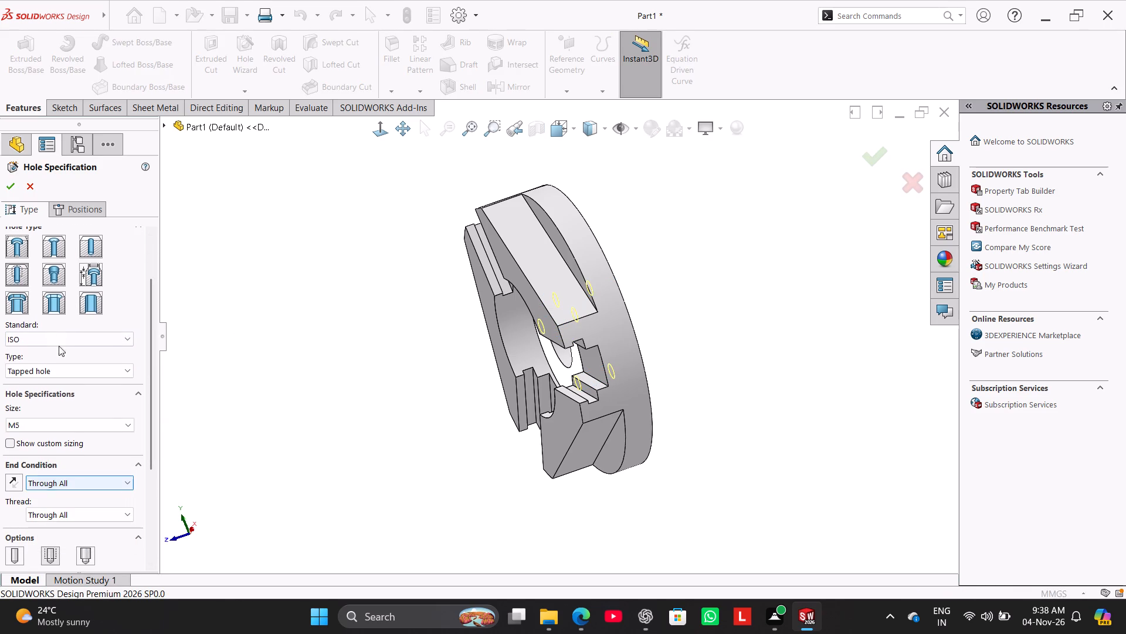
left_click(12, 183)
left_click(230, 288)
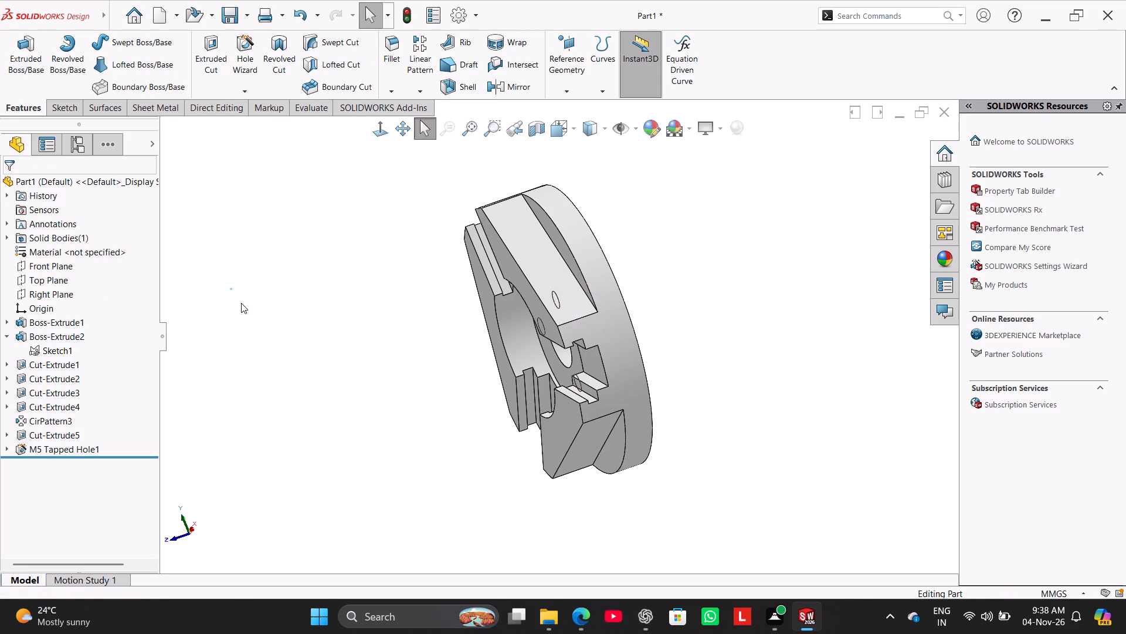
Start a new Hole Wizard ISO tapped hole of size M6 and place its position sketch on the floor of a stepped radial slot.
left_click(244, 59)
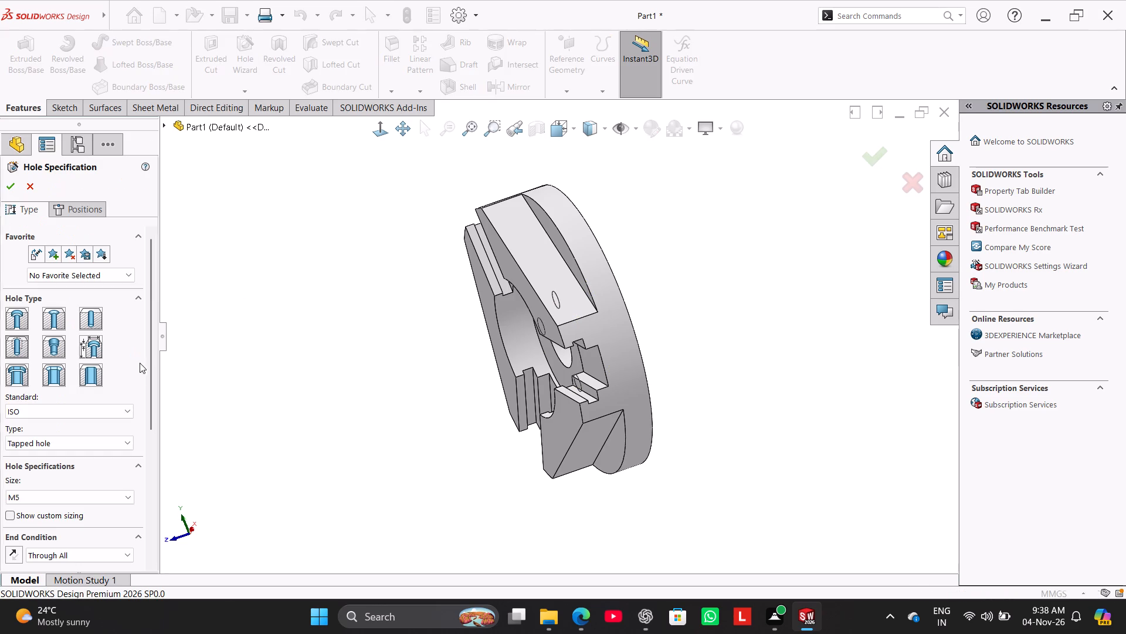
left_click_drag(159, 380, 167, 409)
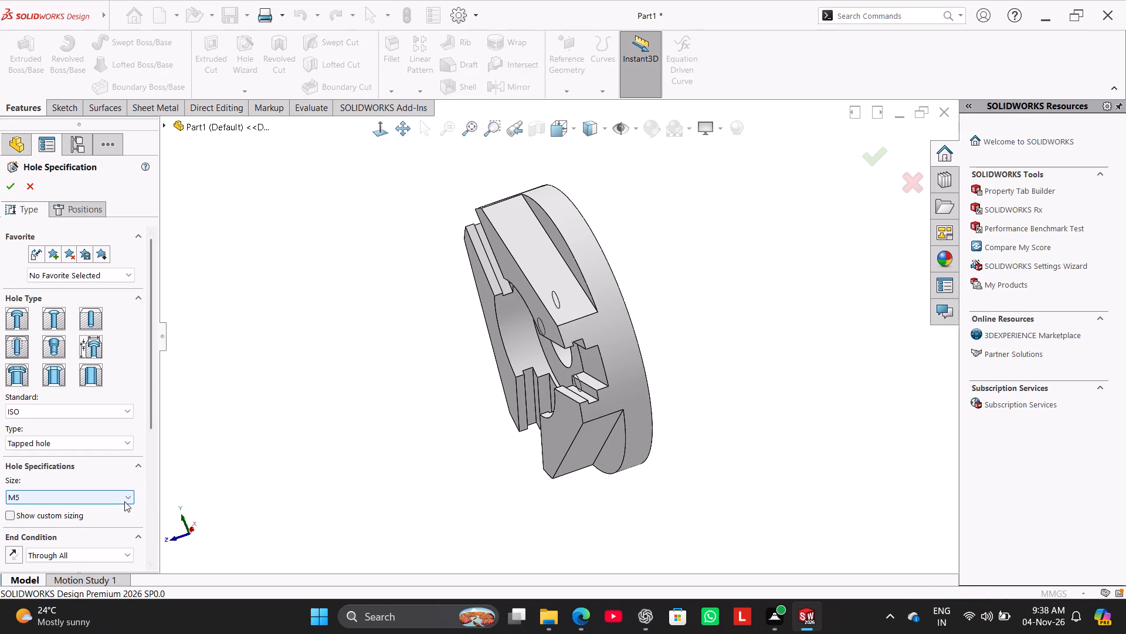
left_click(121, 501)
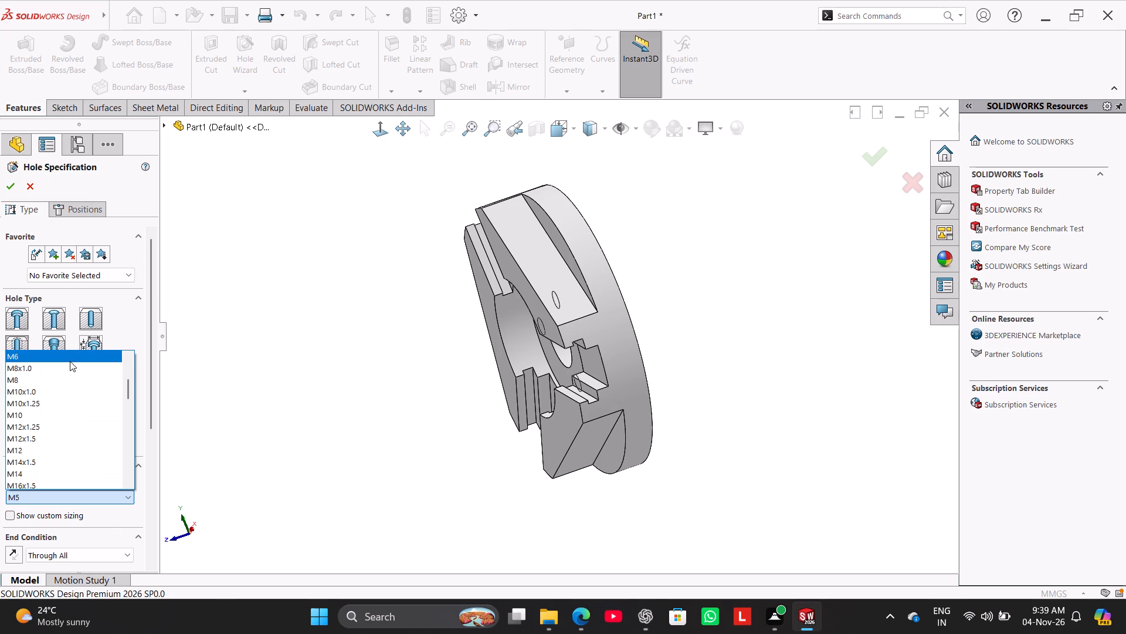
left_click(70, 359)
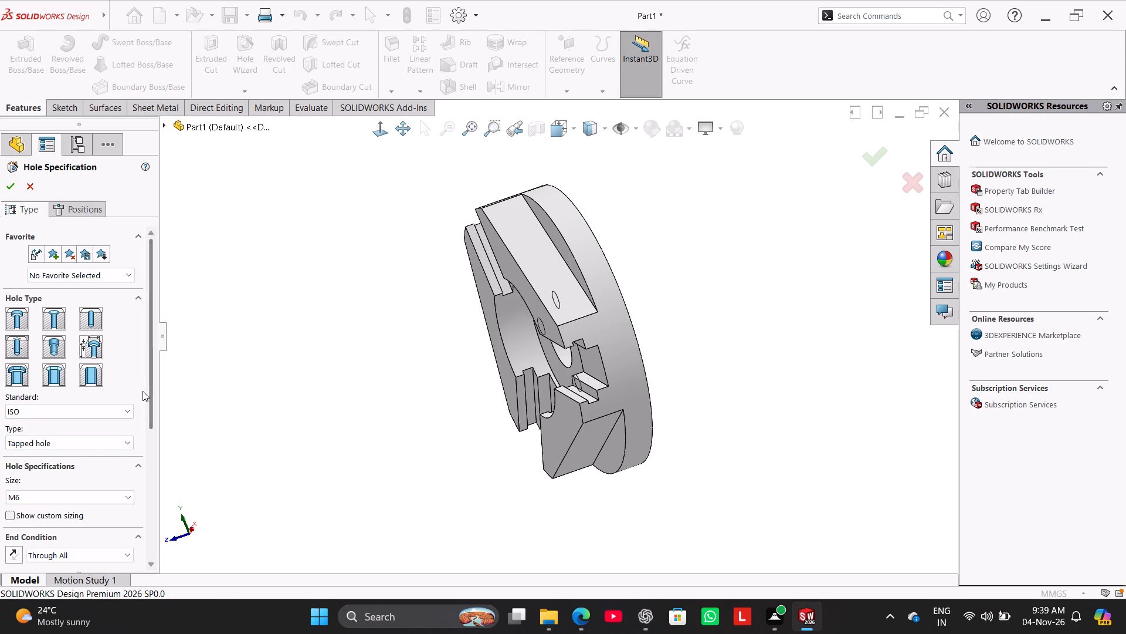
left_click(74, 205)
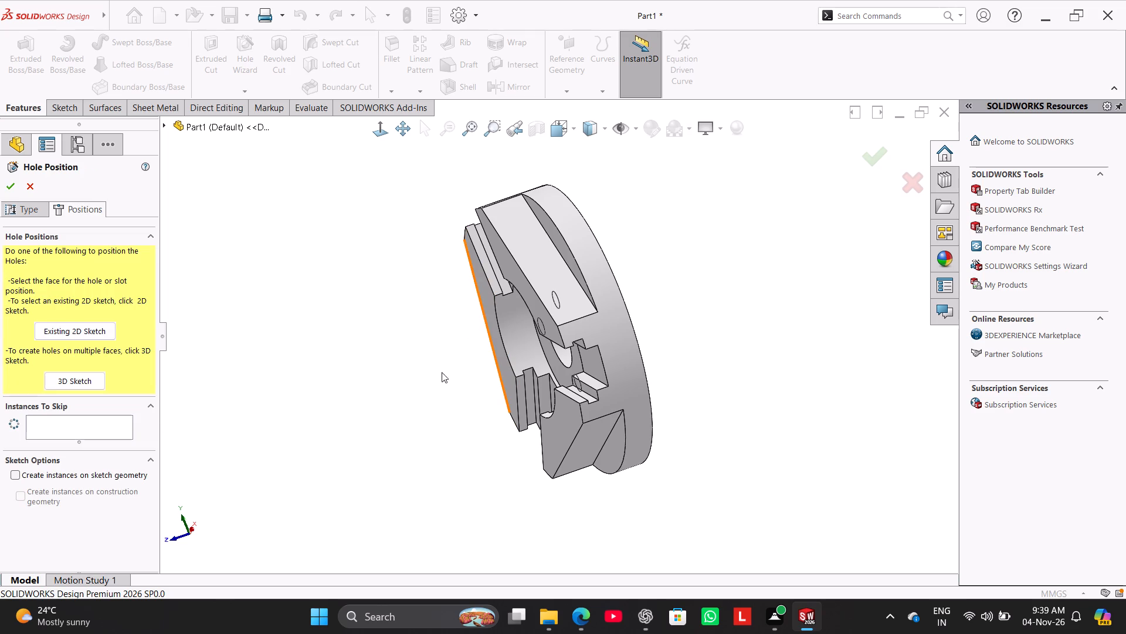
middle_click_drag(428, 381, 460, 363)
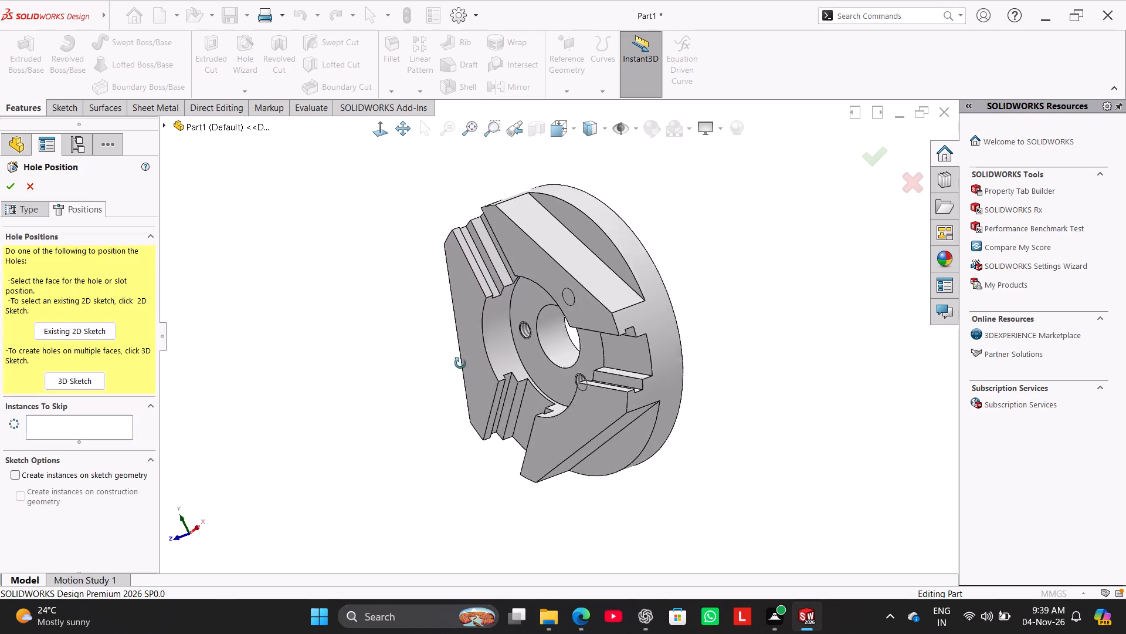
middle_click_drag(460, 363, 501, 323)
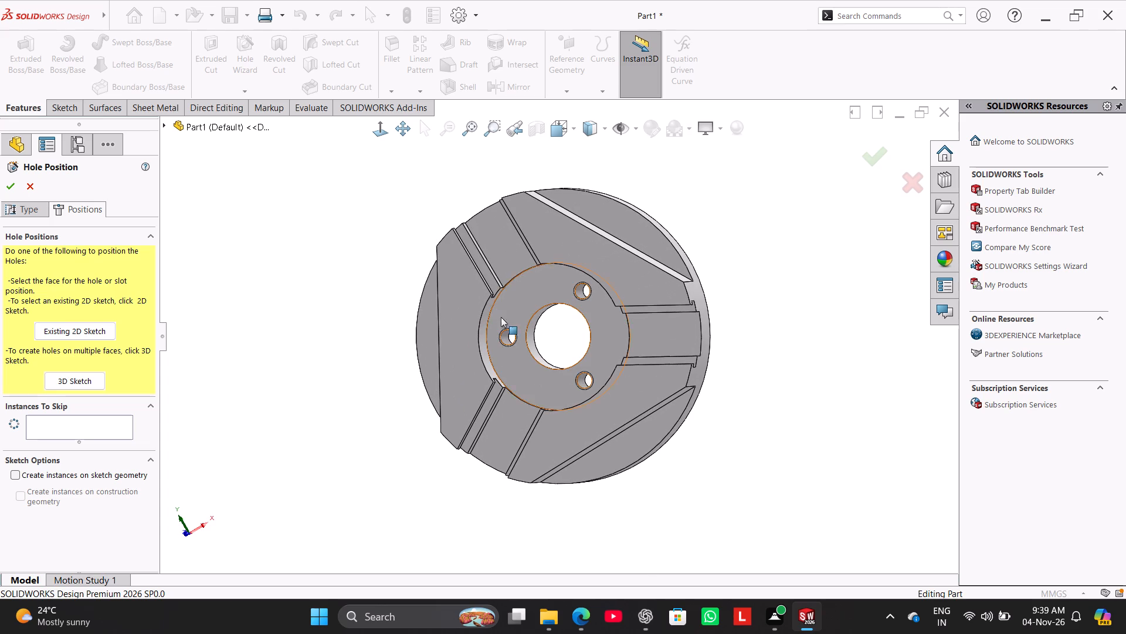
left_click(500, 238)
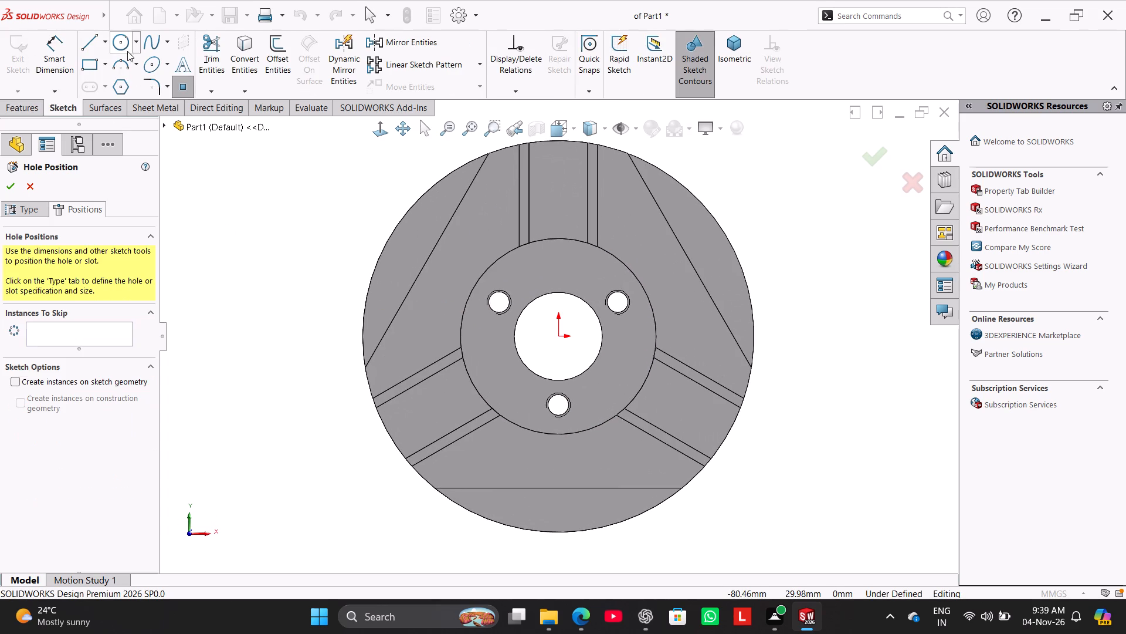
Sketch a circle centred on the origin in the hole position sketch and set its diameter to 60 mm.
left_click(116, 39)
left_click(559, 335)
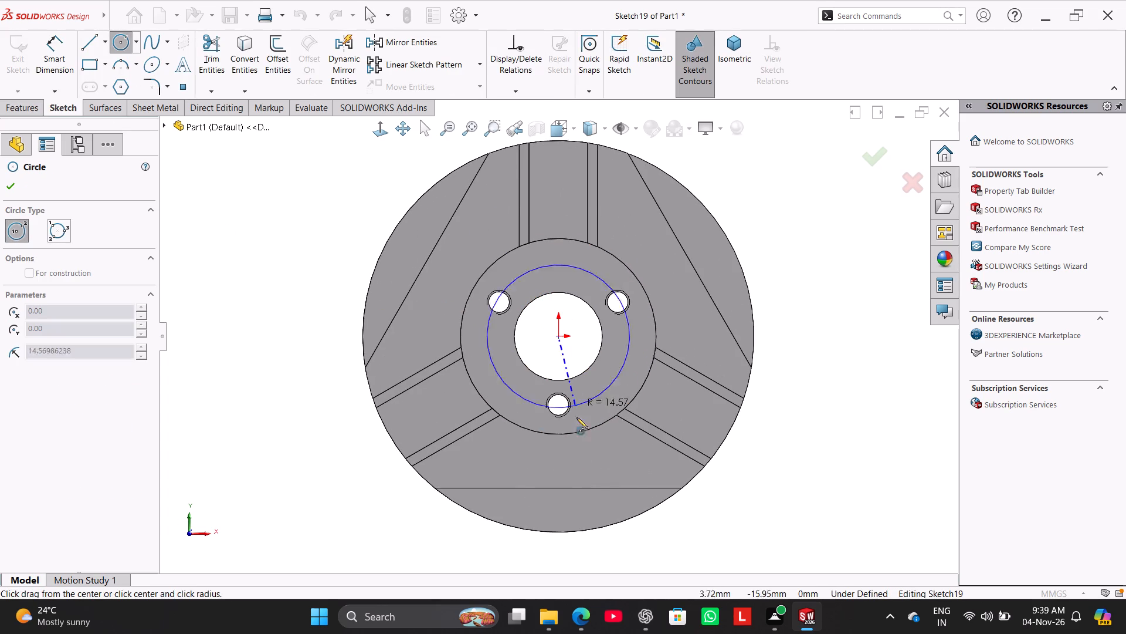
left_click_drag(582, 475, 579, 461)
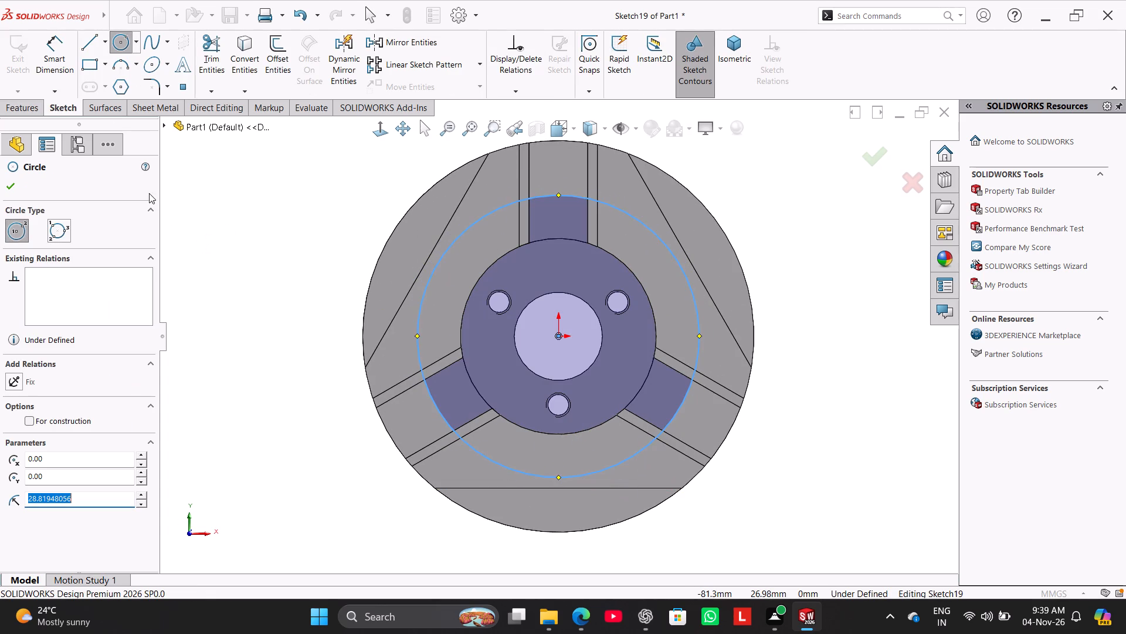
left_click_drag(61, 65, 83, 87)
left_click(523, 472)
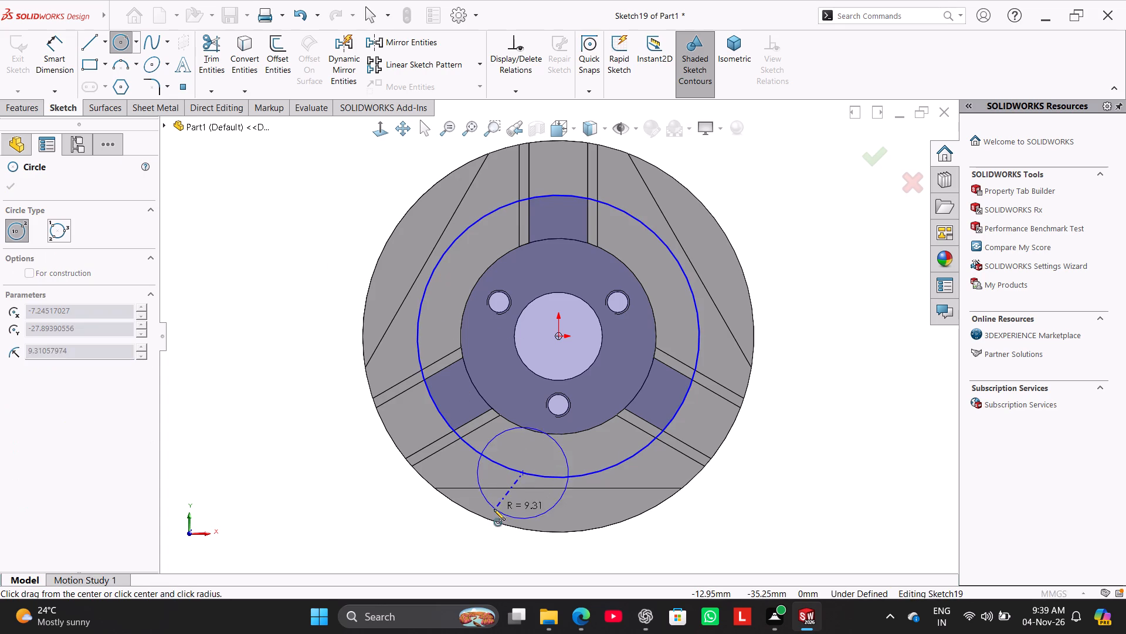
left_click(60, 60)
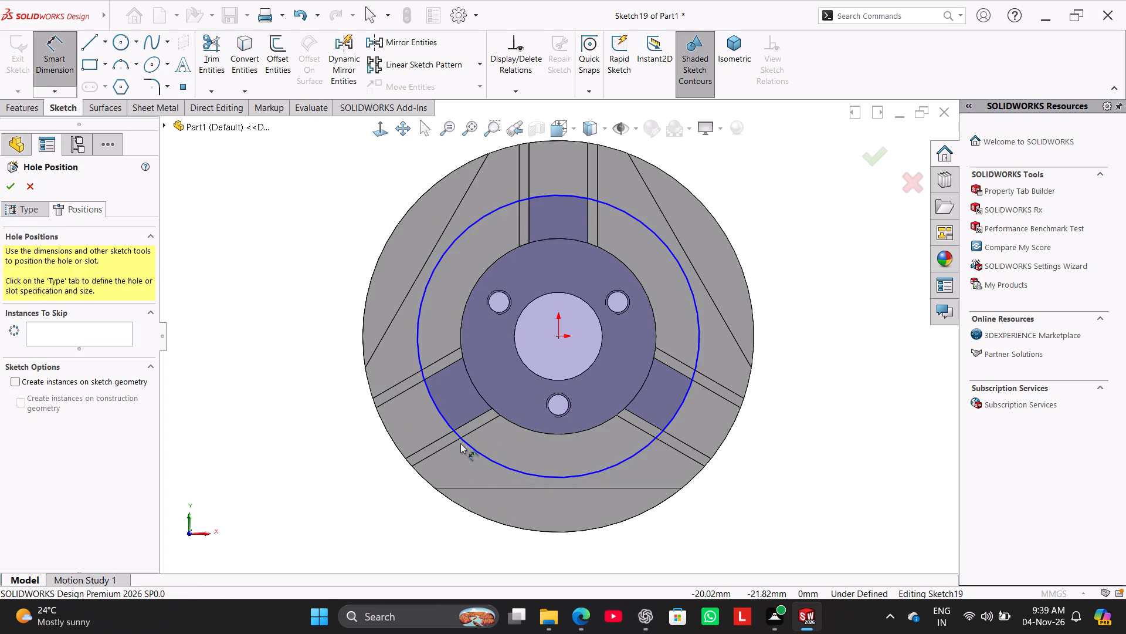
left_click_drag(467, 444, 462, 457)
left_click(390, 525)
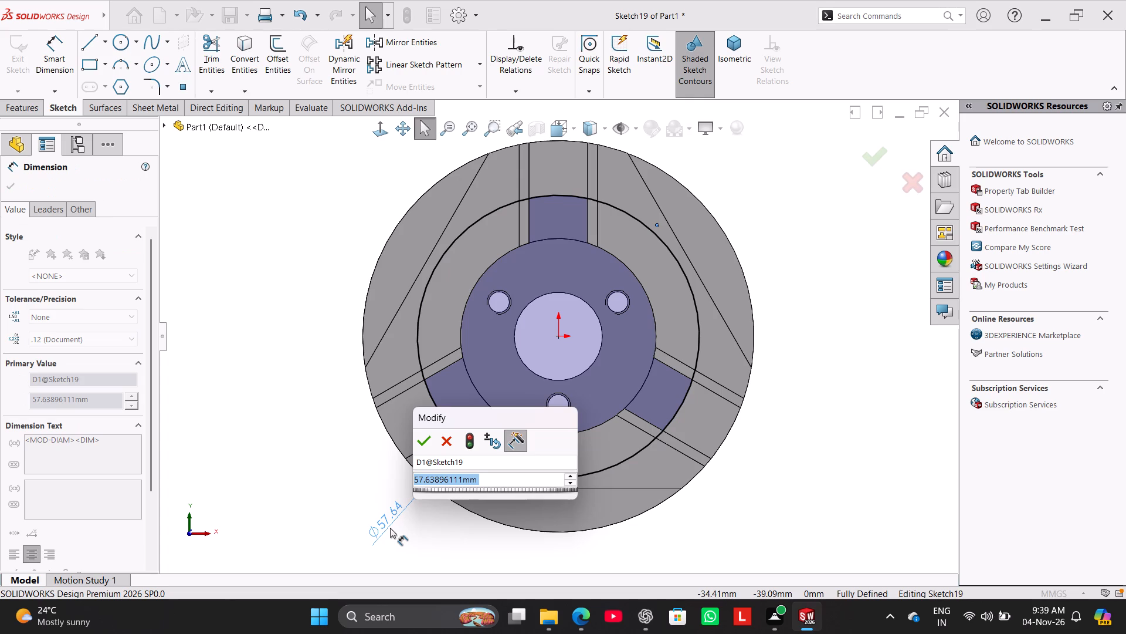
type("60")
key("Return")
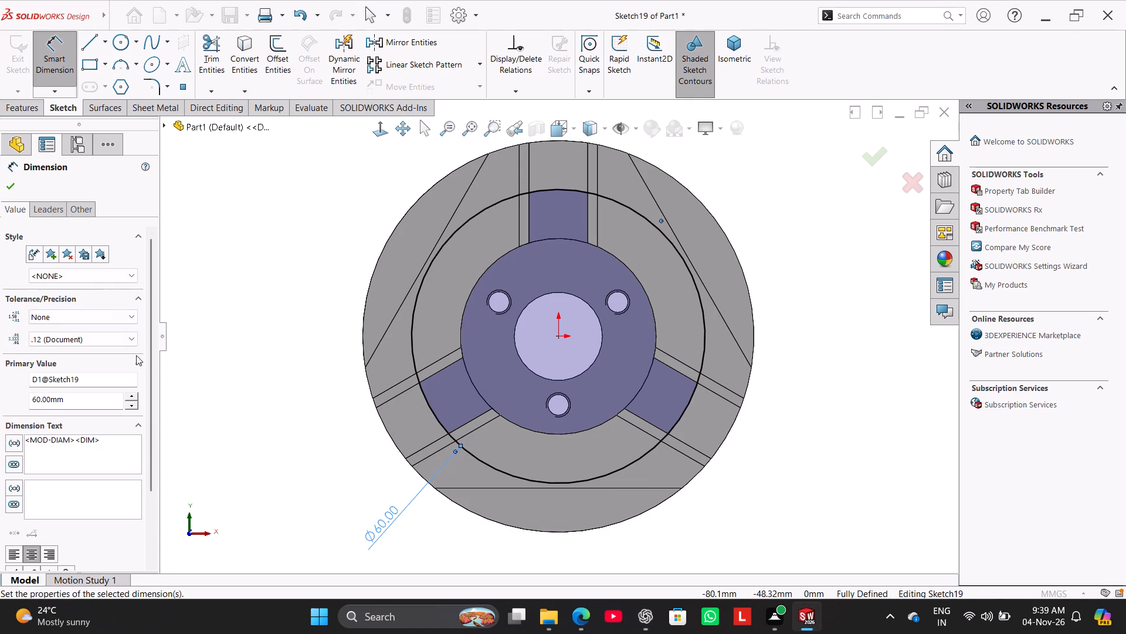
right_click(244, 331)
left_click(297, 369)
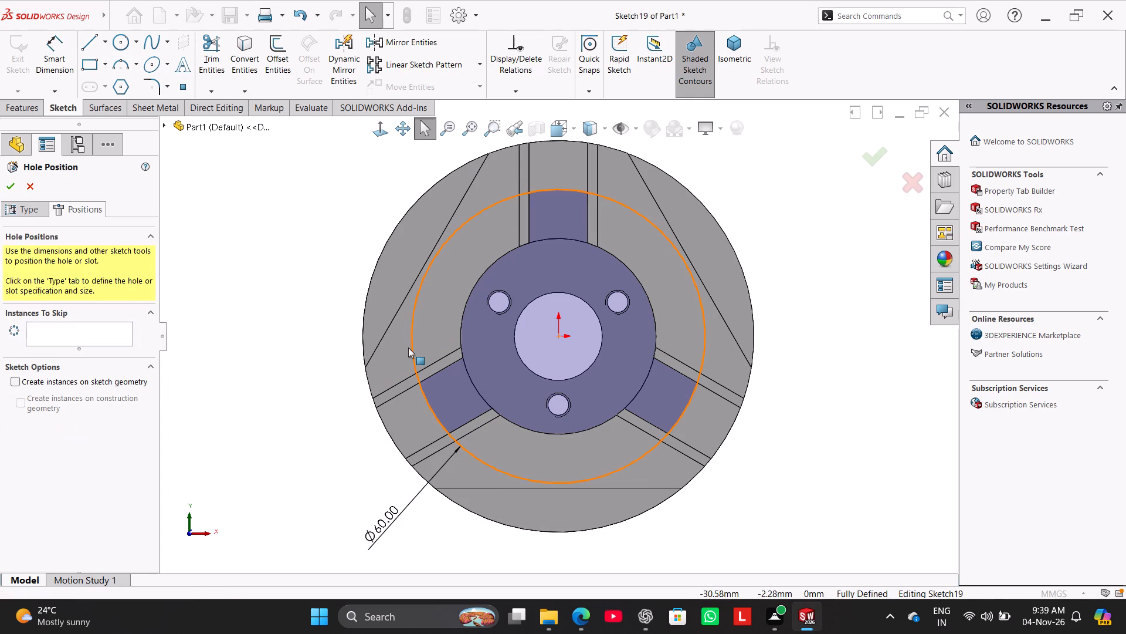
Convert the 60 mm circle to construction geometry and try to accept the hole positions.
right_click(413, 350)
left_click(442, 336)
left_click(300, 303)
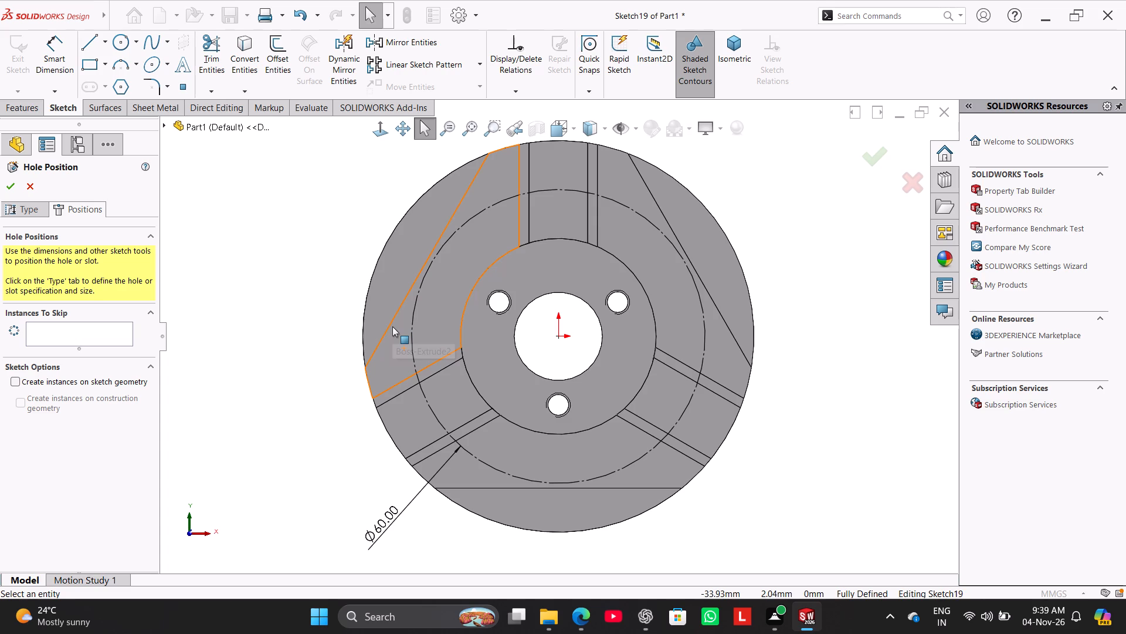
left_click(5, 192)
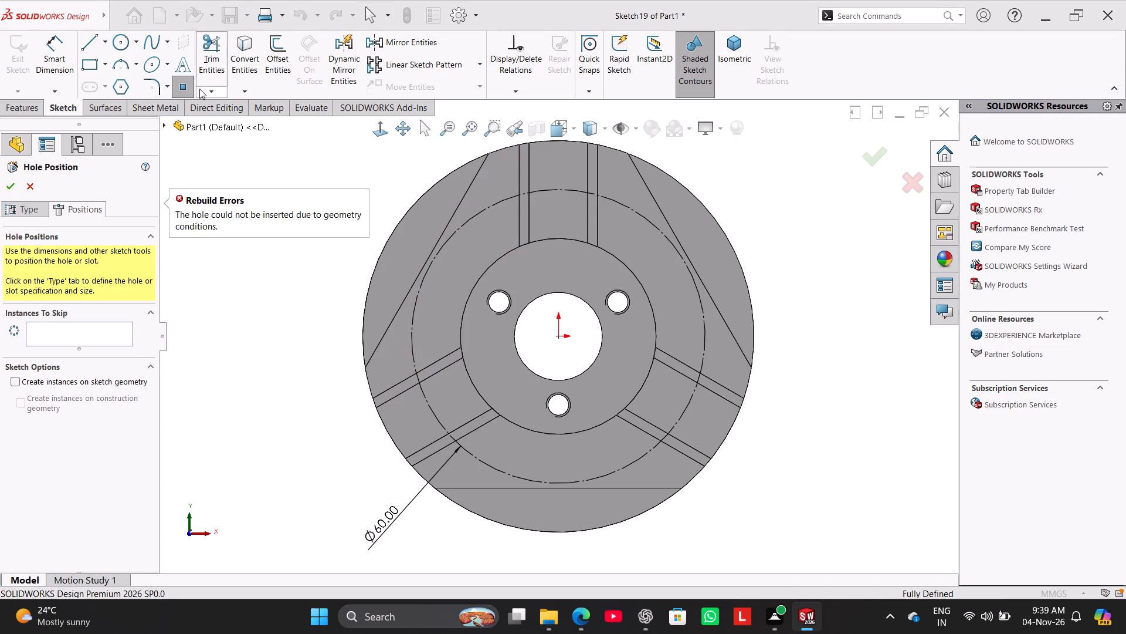
Place an M6 hole point at the top of the 60 mm circle, circular-pattern it to 3 instances about the origin, and accept the holes.
left_click(561, 190)
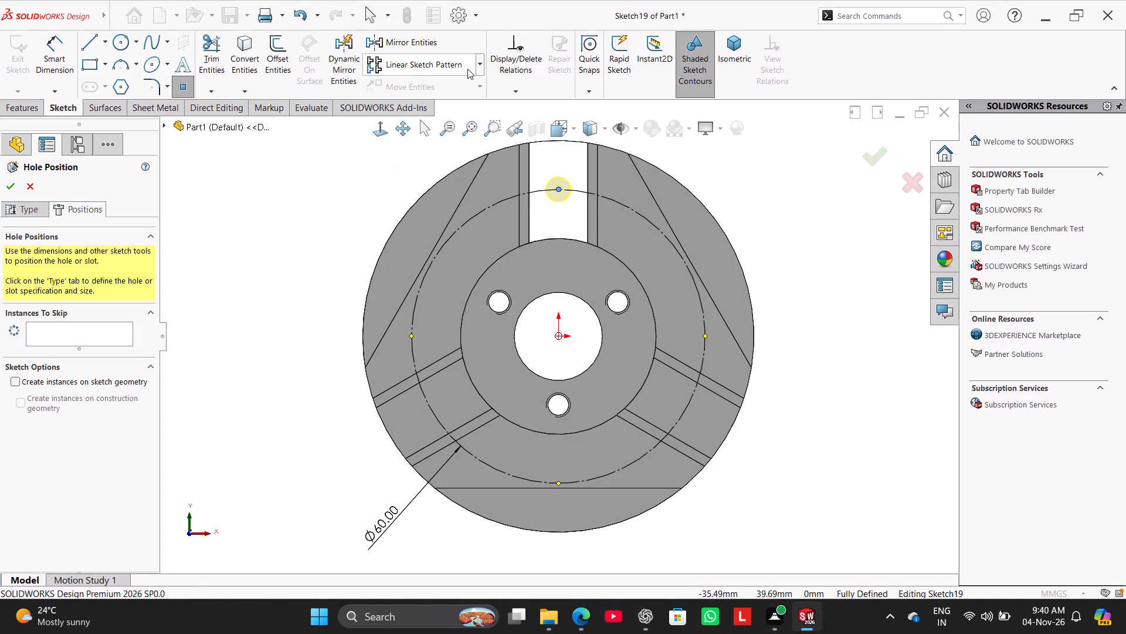
left_click(480, 70)
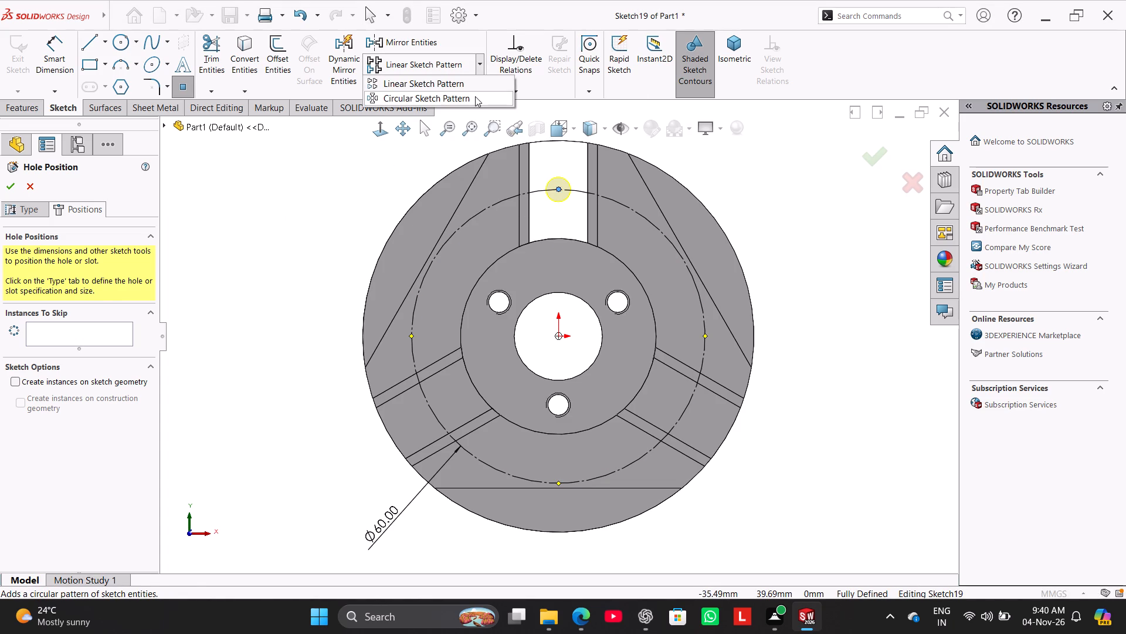
left_click(475, 96)
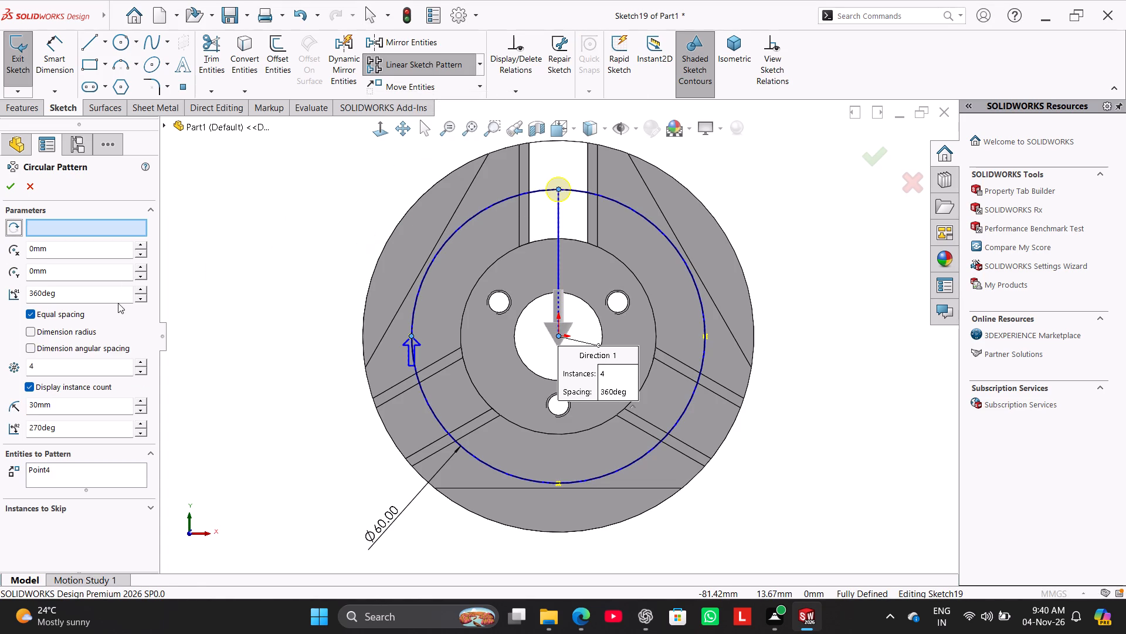
double_click(91, 366)
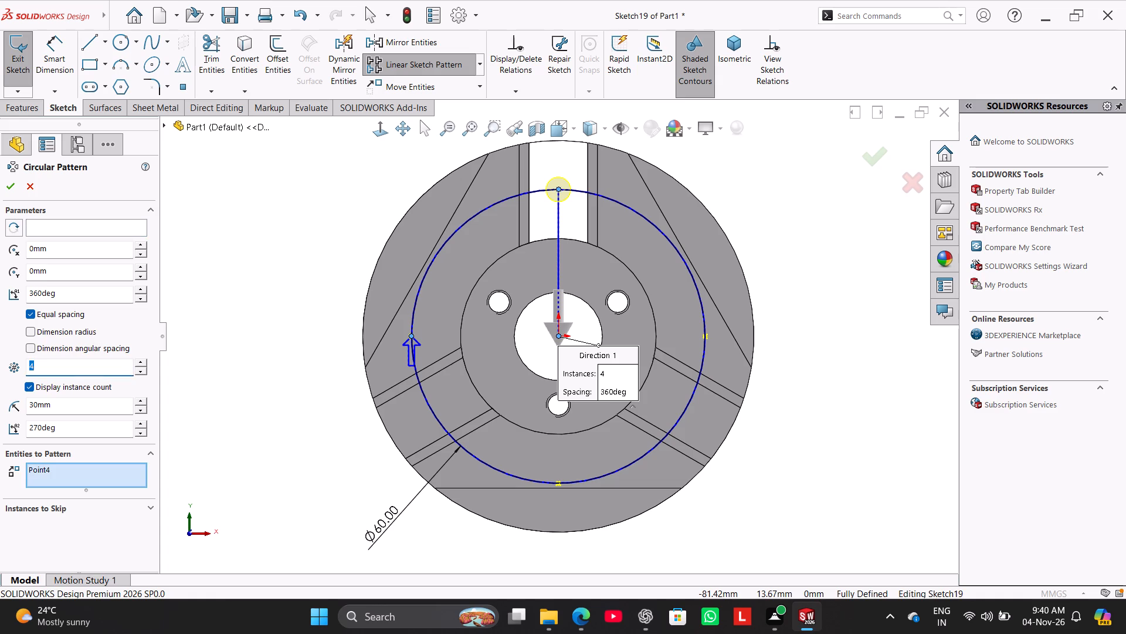
key("3")
key("Return")
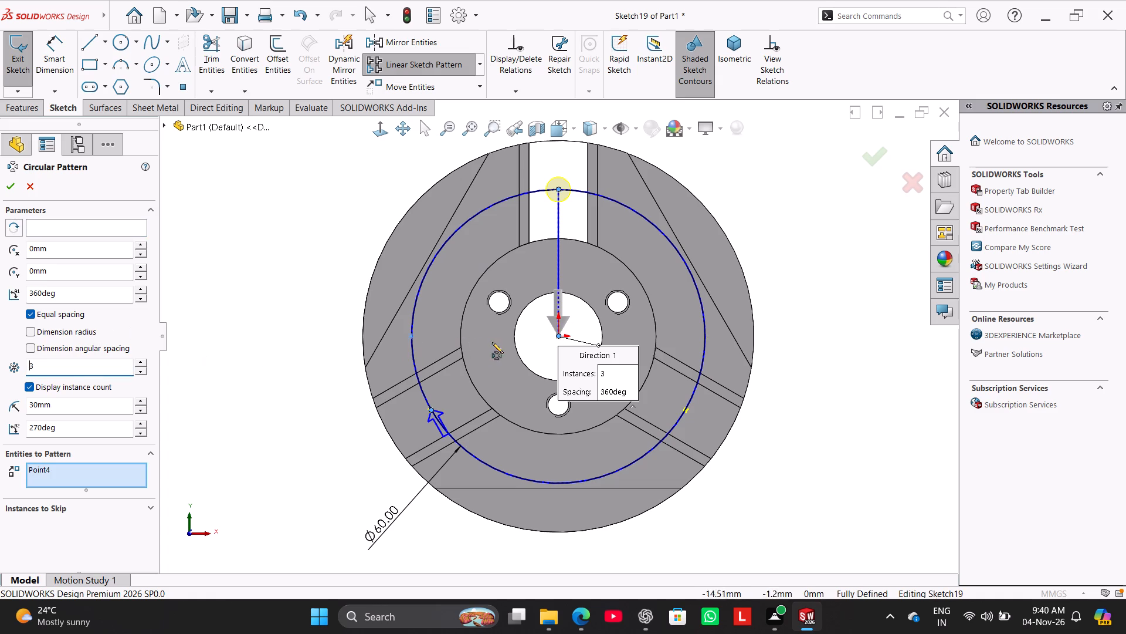
left_click(558, 339)
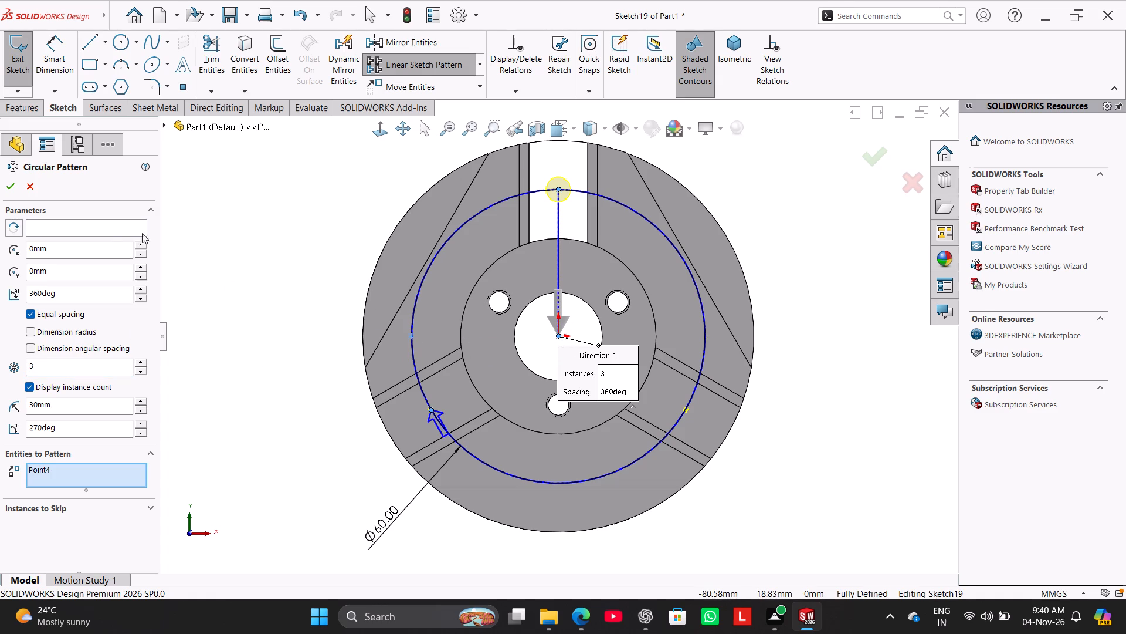
left_click(110, 224)
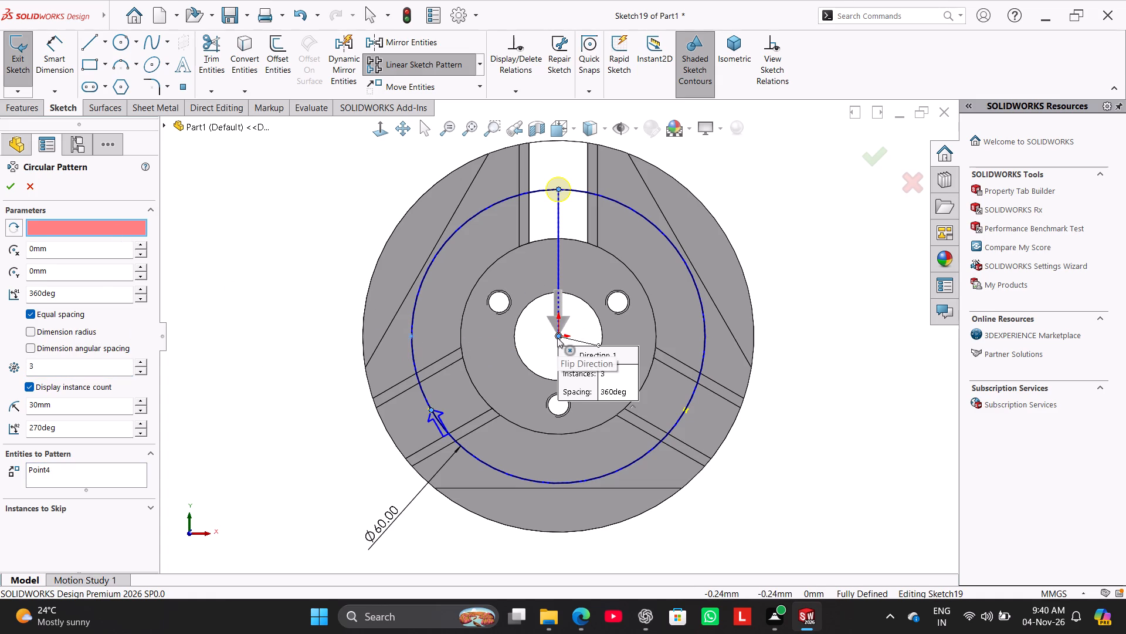
left_click(557, 338)
left_click_drag(7, 179, 13, 183)
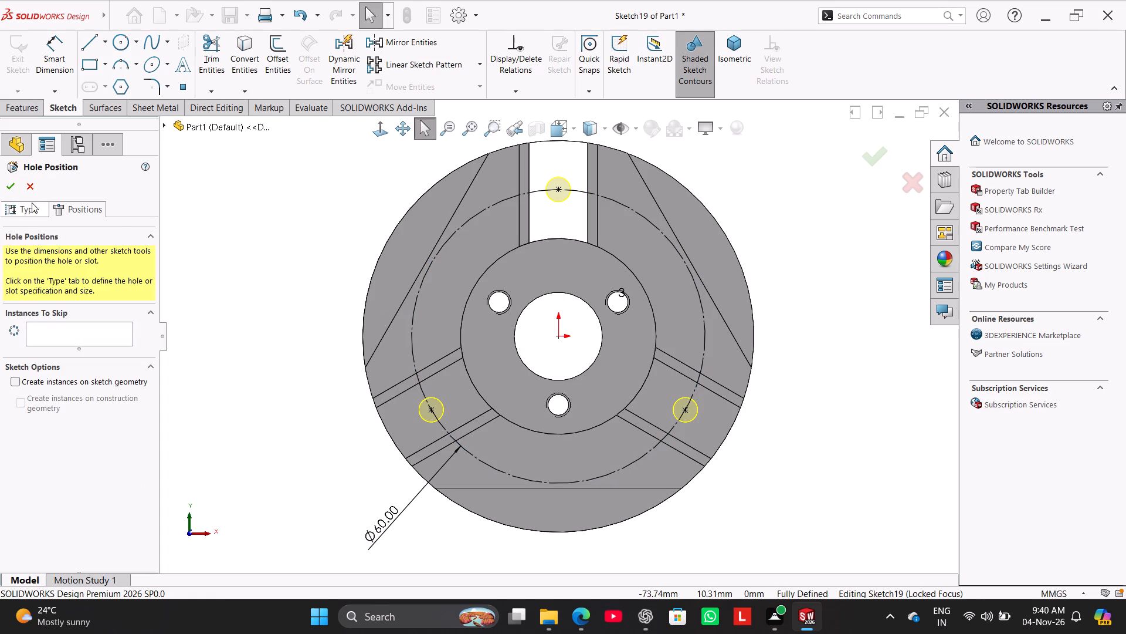
left_click(11, 184)
left_click(222, 241)
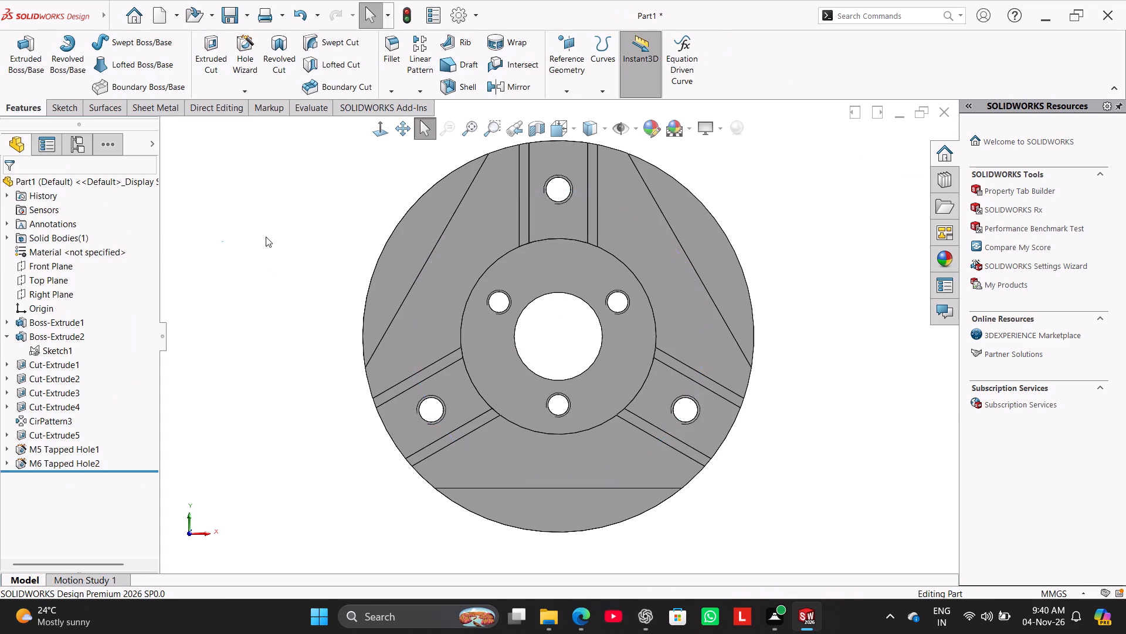
Section the part along the Right Plane and examine the threads of the M5 and M6 tapped holes.
middle_click_drag(267, 249, 230, 257)
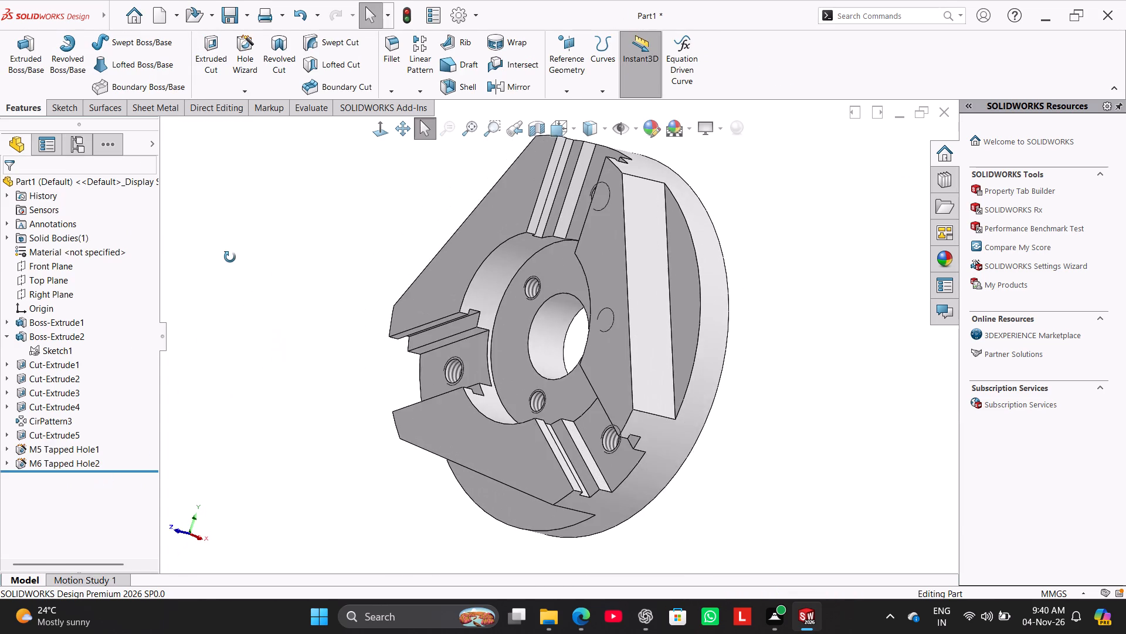
middle_click_drag(230, 257, 301, 305)
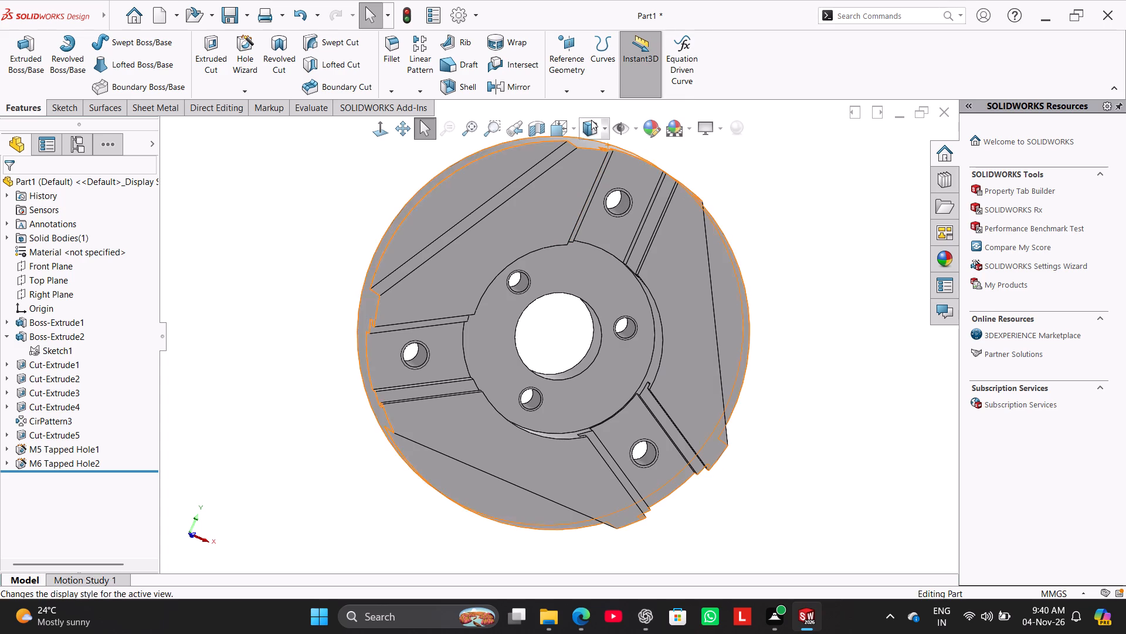
left_click(541, 119)
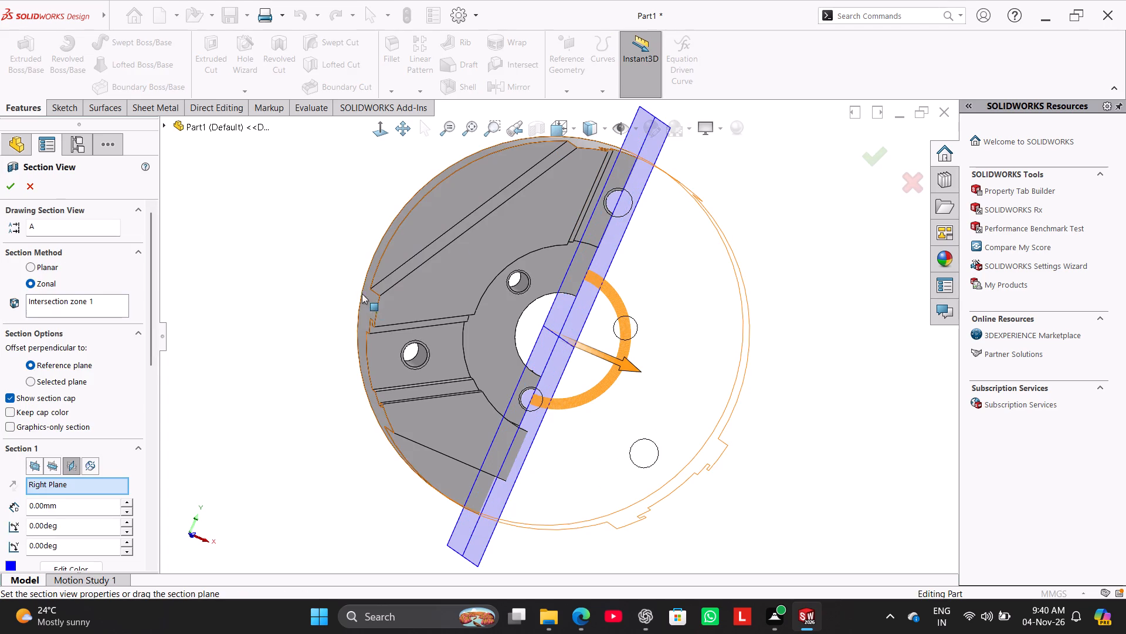
middle_click_drag(361, 292, 284, 202)
left_click(379, 129)
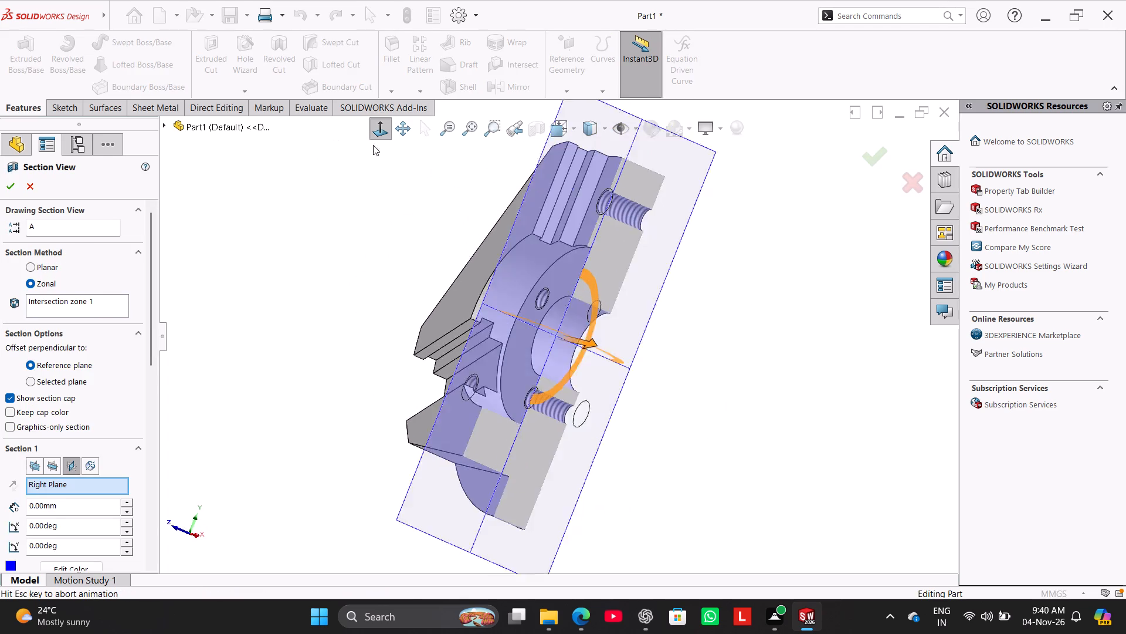
left_click(335, 332)
scroll(592, 392, "down", 8)
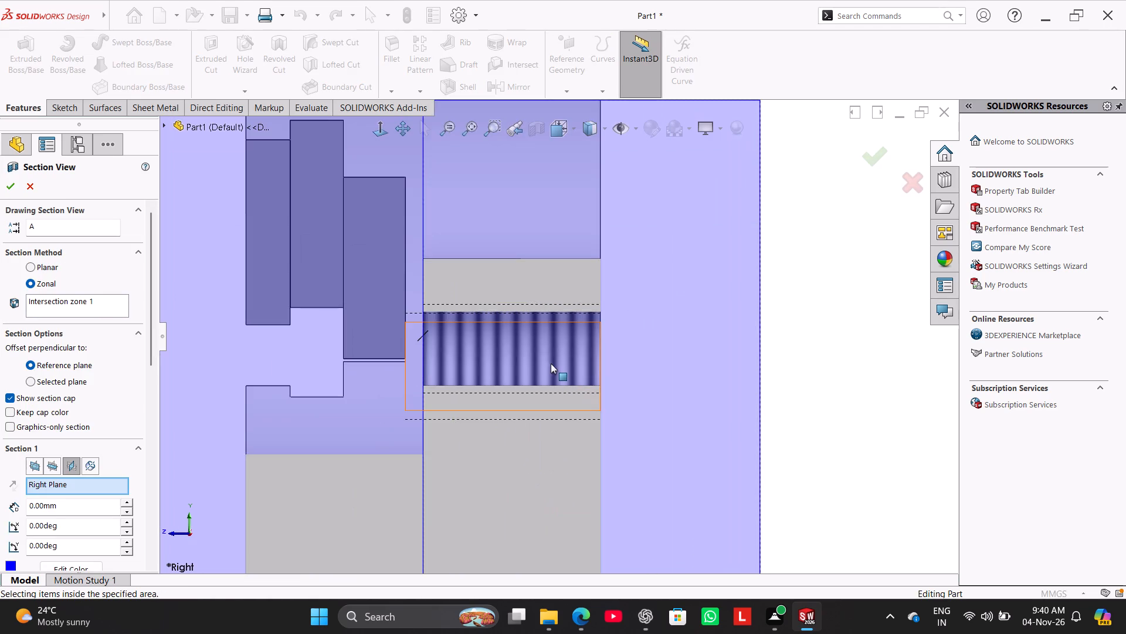
scroll(550, 362, "down", 1)
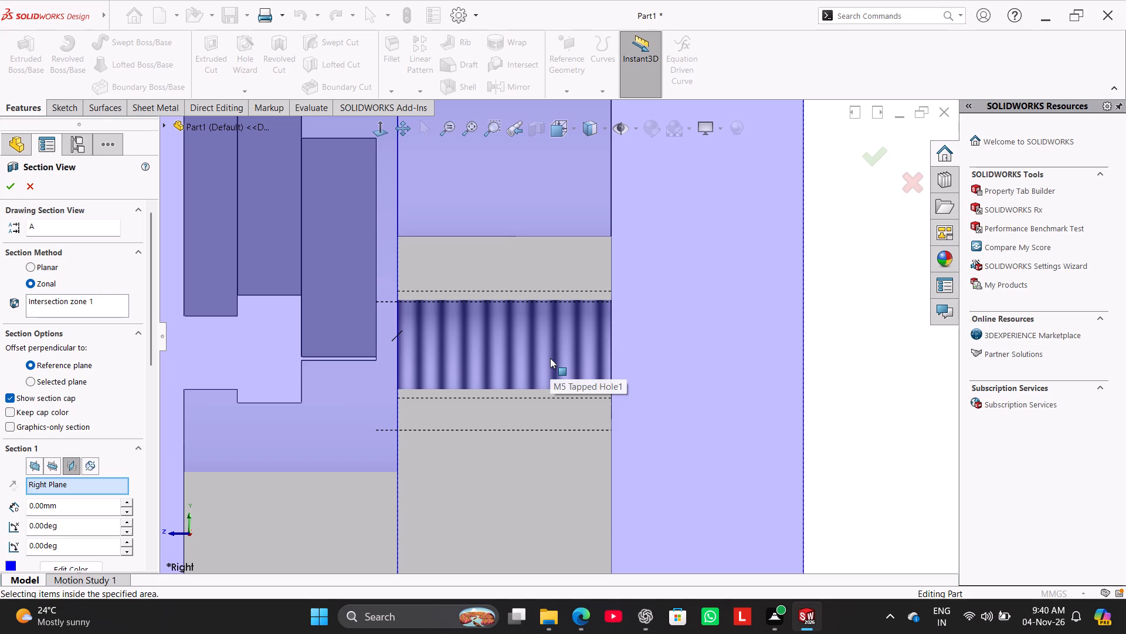
left_click(11, 186)
scroll(489, 318, "up", 3)
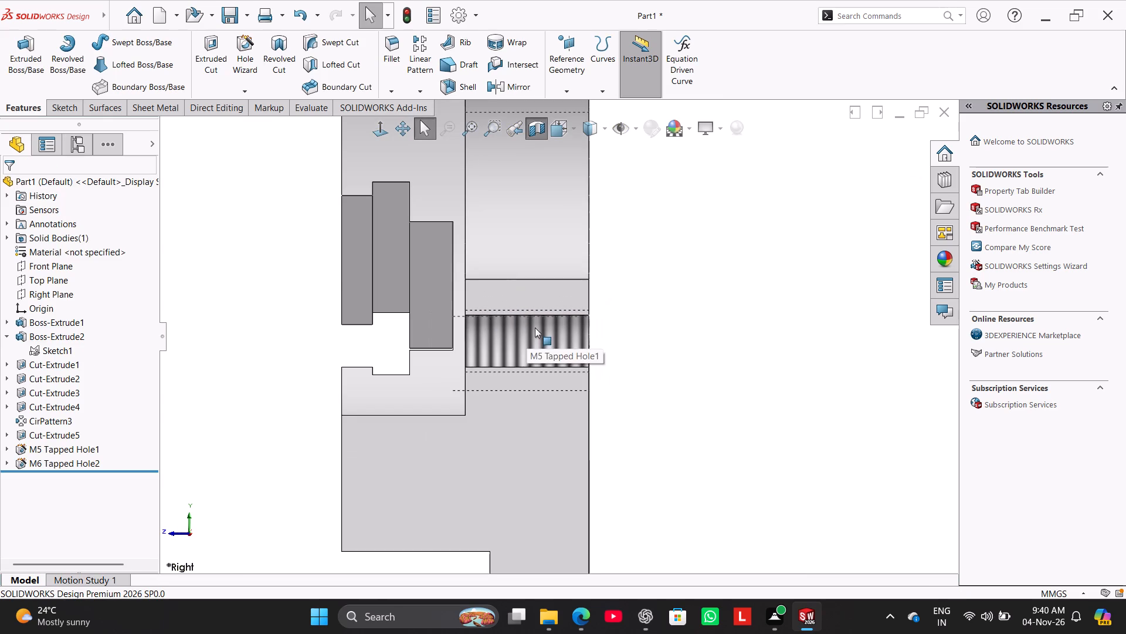
middle_click_drag(540, 329, 609, 333)
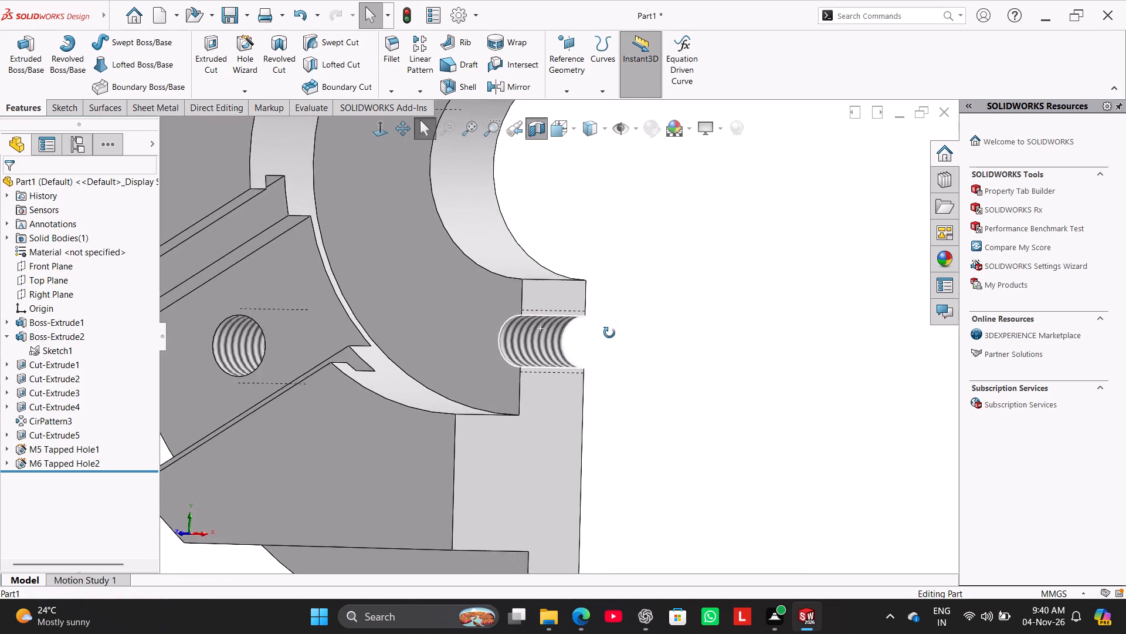
middle_click_drag(609, 333, 482, 214)
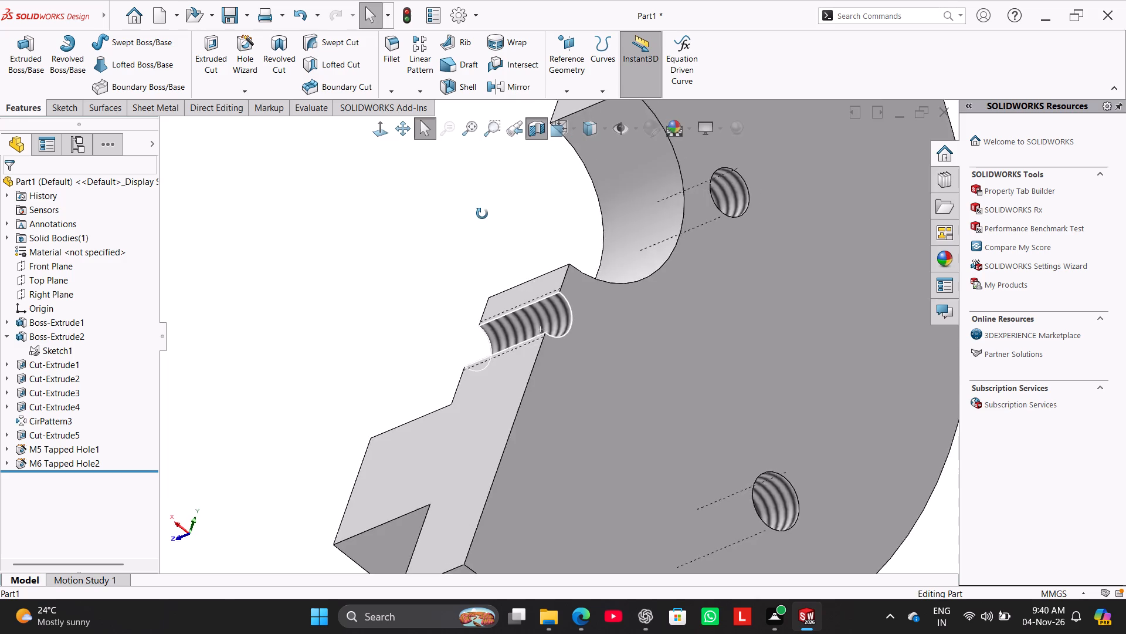
middle_click_drag(482, 214, 534, 161)
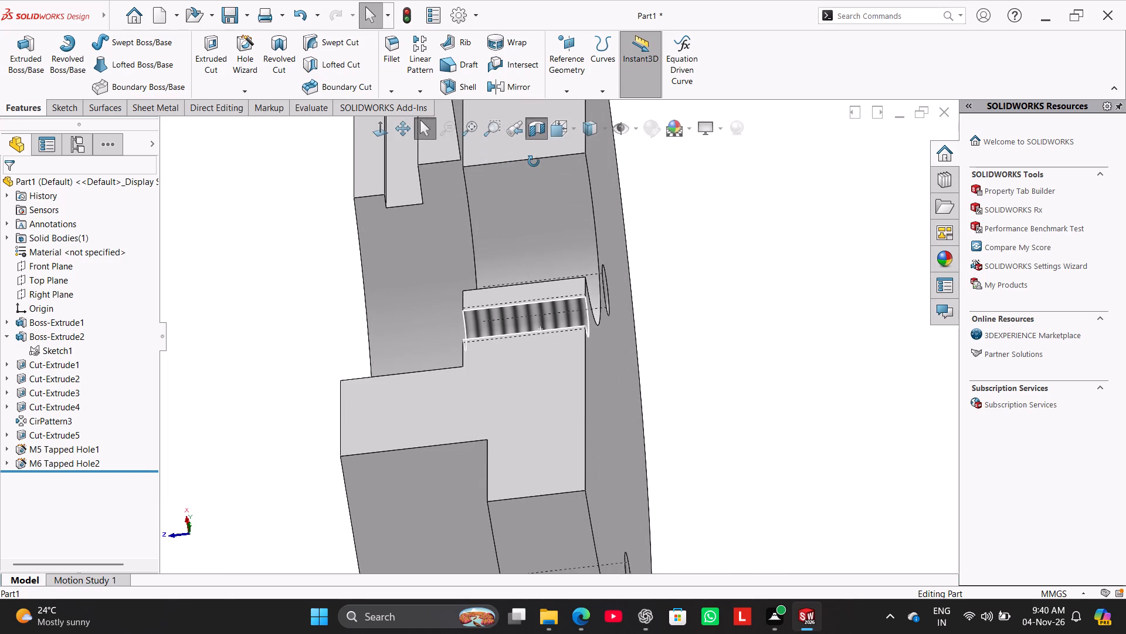
middle_click_drag(534, 161, 546, 201)
Turn on Display all types in the document's Detailing display filter and apply it.
left_click(463, 21)
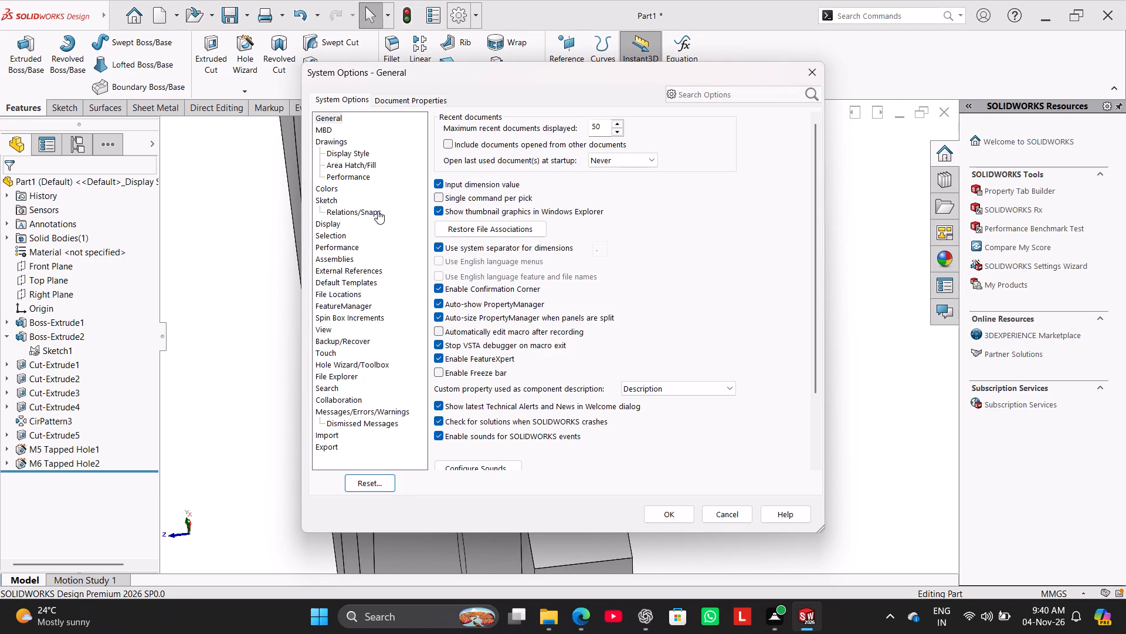
left_click(389, 95)
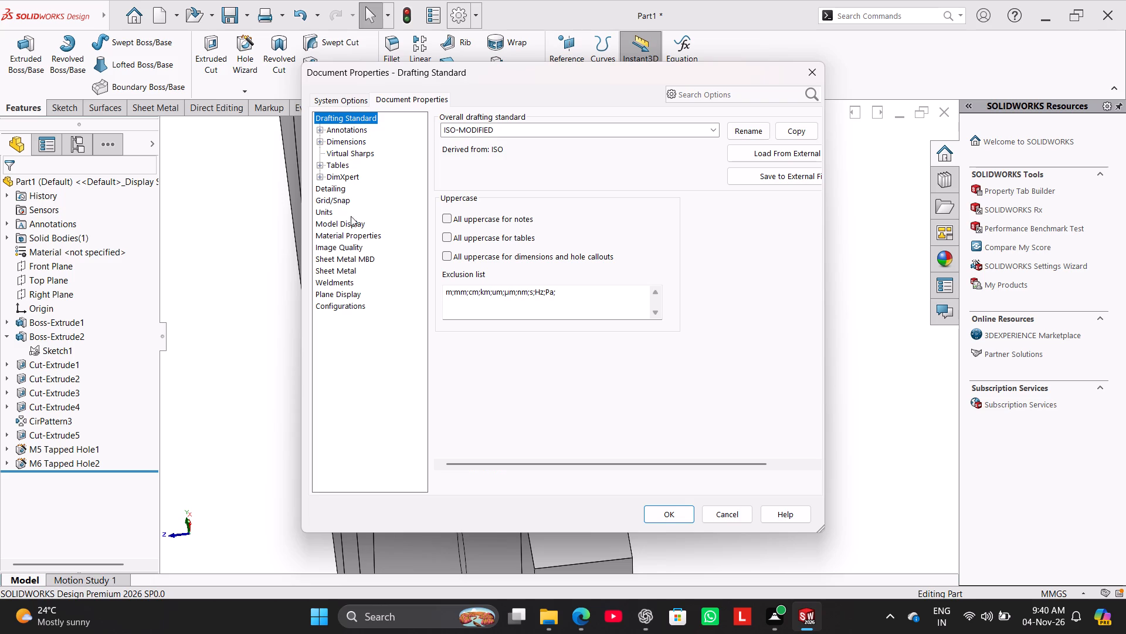
left_click(337, 187)
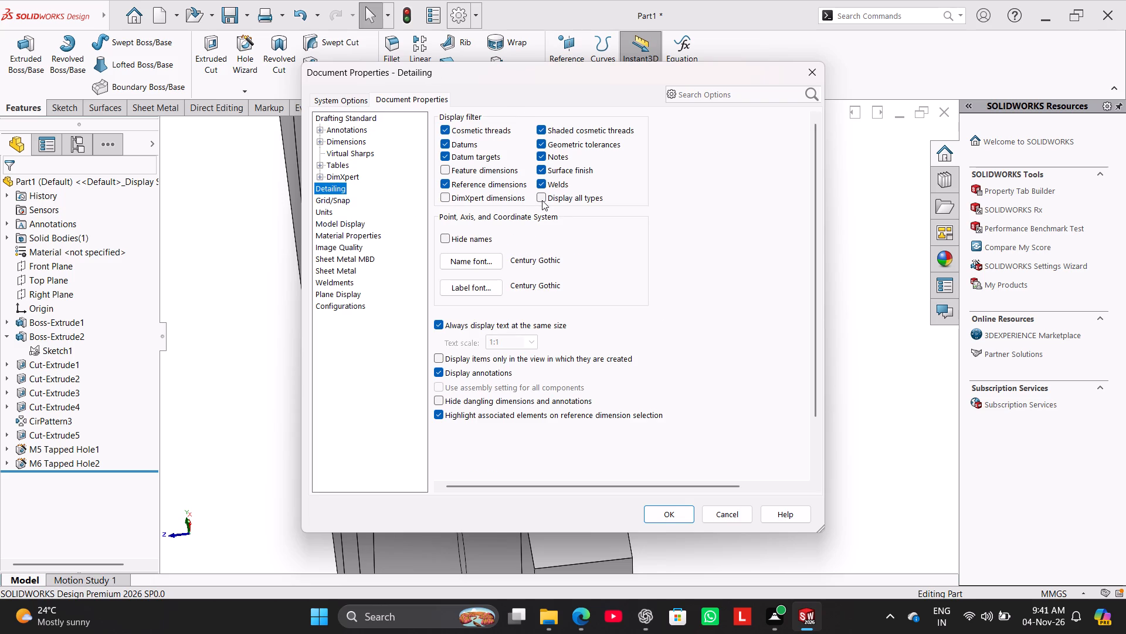
left_click(540, 198)
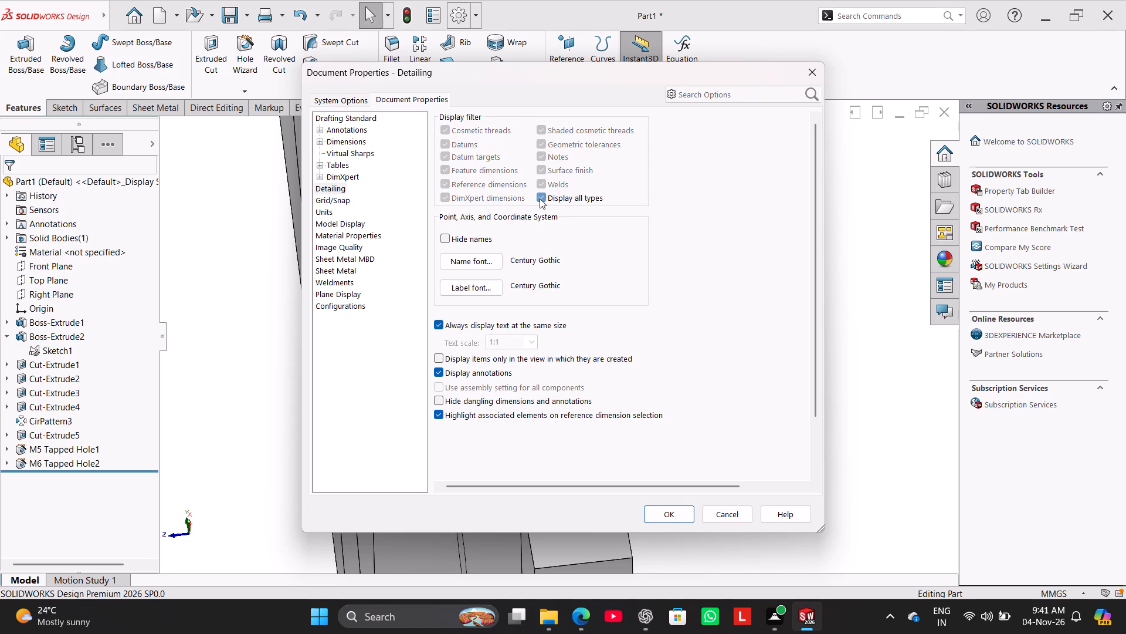
left_click(657, 507)
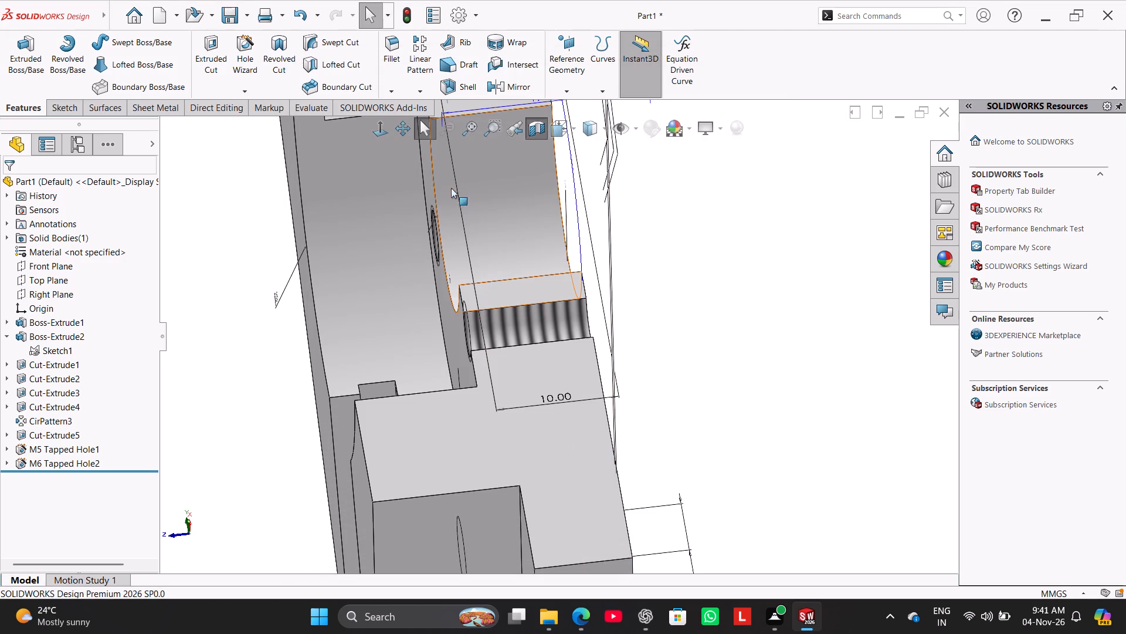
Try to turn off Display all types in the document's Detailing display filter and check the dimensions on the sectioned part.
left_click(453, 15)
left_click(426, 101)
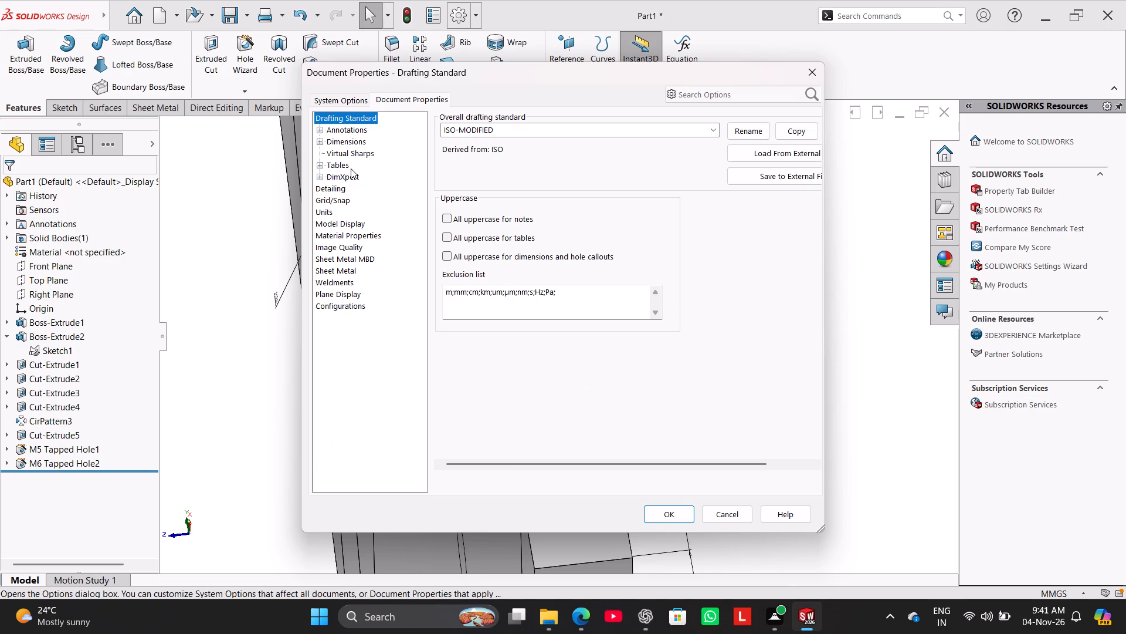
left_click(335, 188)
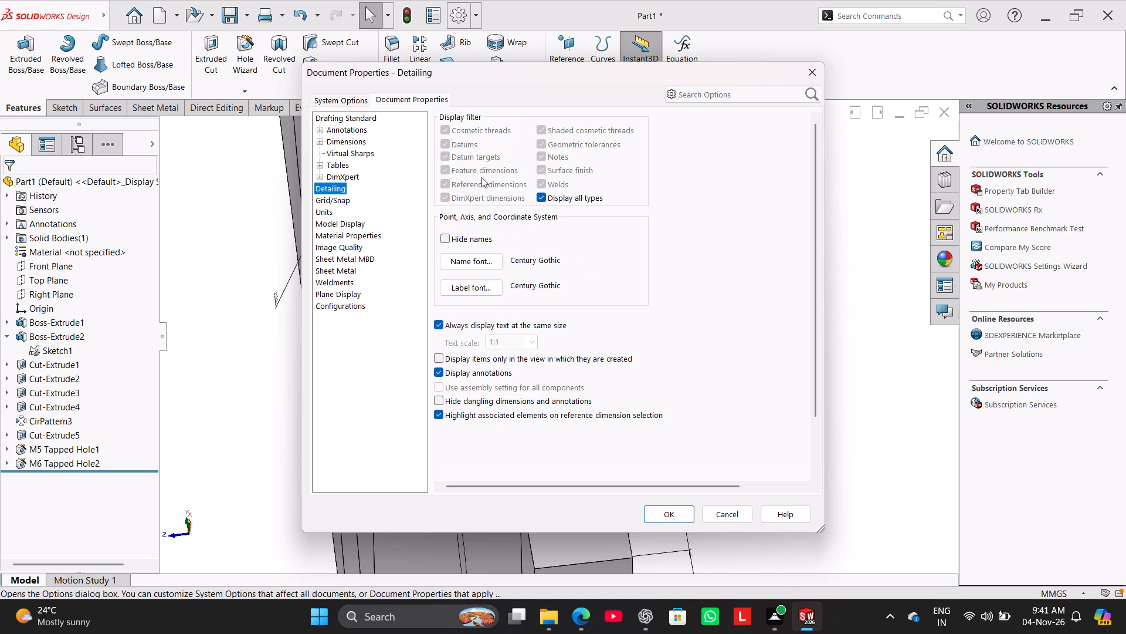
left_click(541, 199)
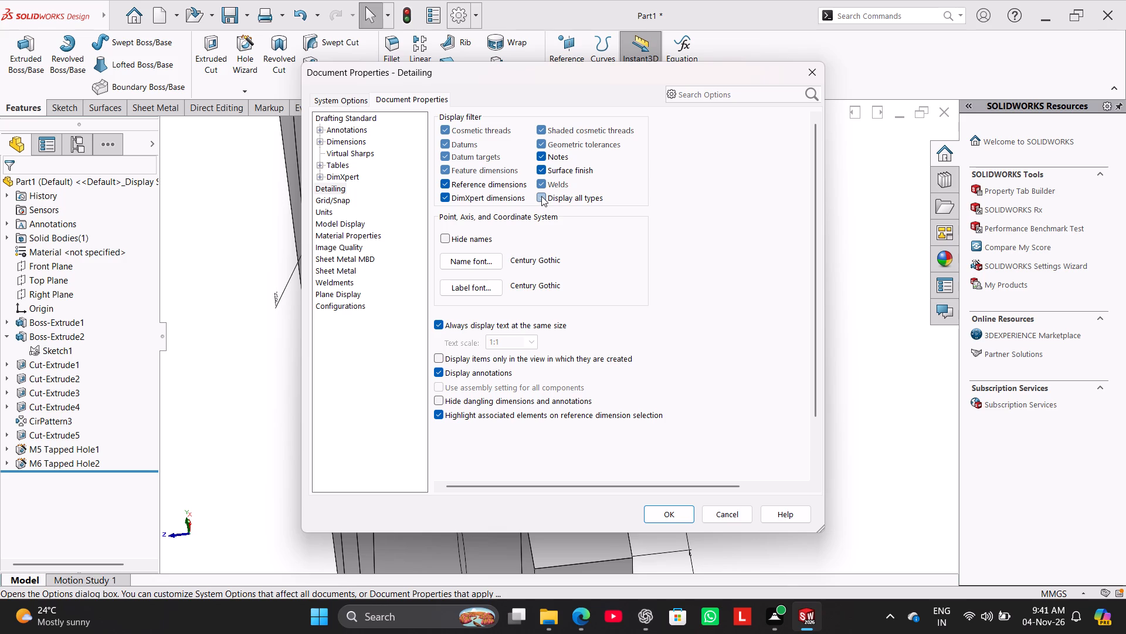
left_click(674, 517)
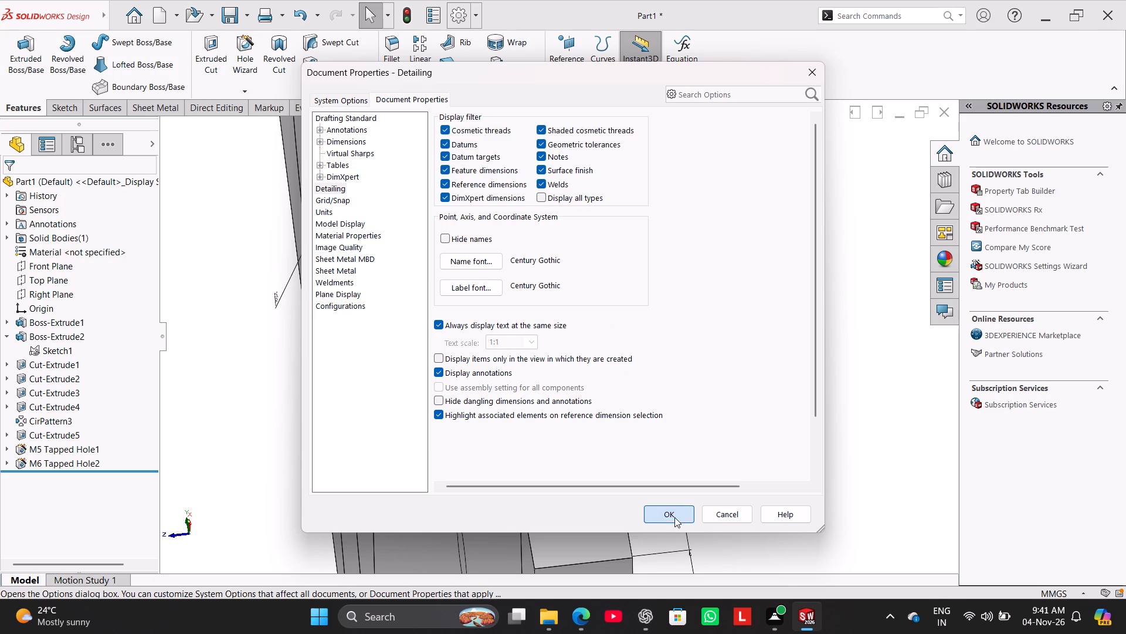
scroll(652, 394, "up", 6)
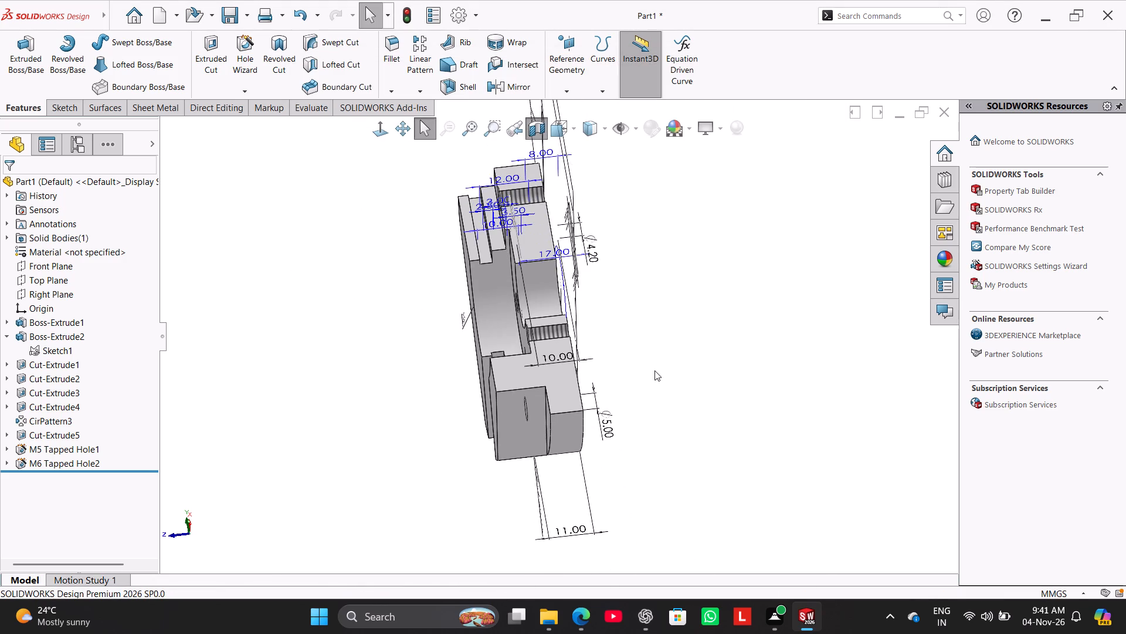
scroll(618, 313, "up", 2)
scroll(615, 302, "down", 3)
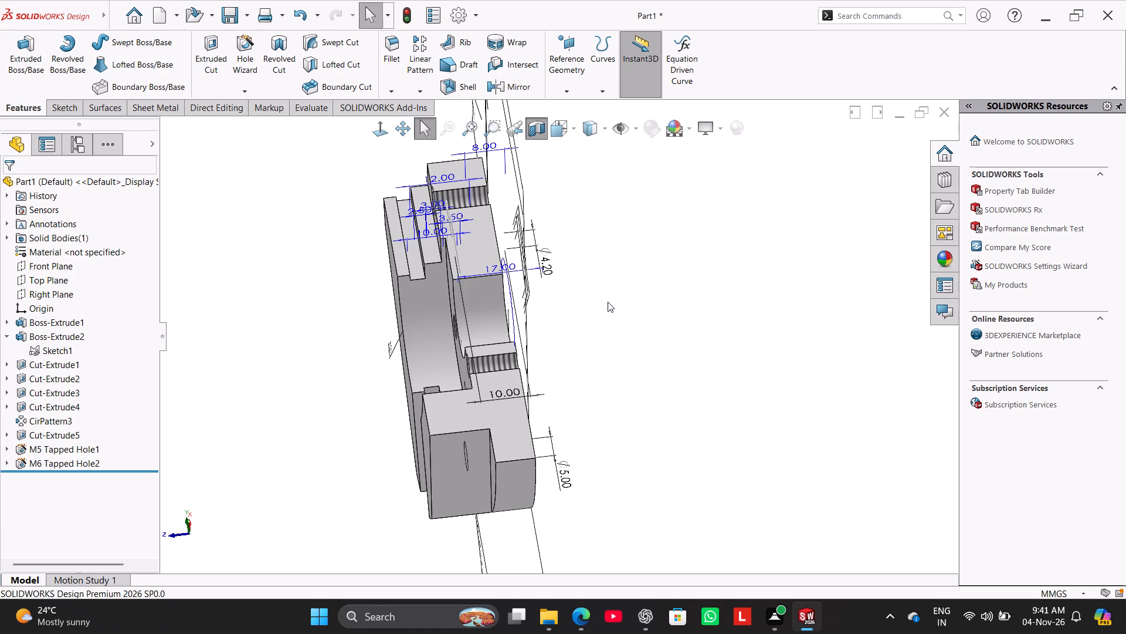
Turn off Display all types, Geometric tolerances, Feature dimensions and Reference dimensions in the document's Detailing display filter and apply it.
left_click(462, 16)
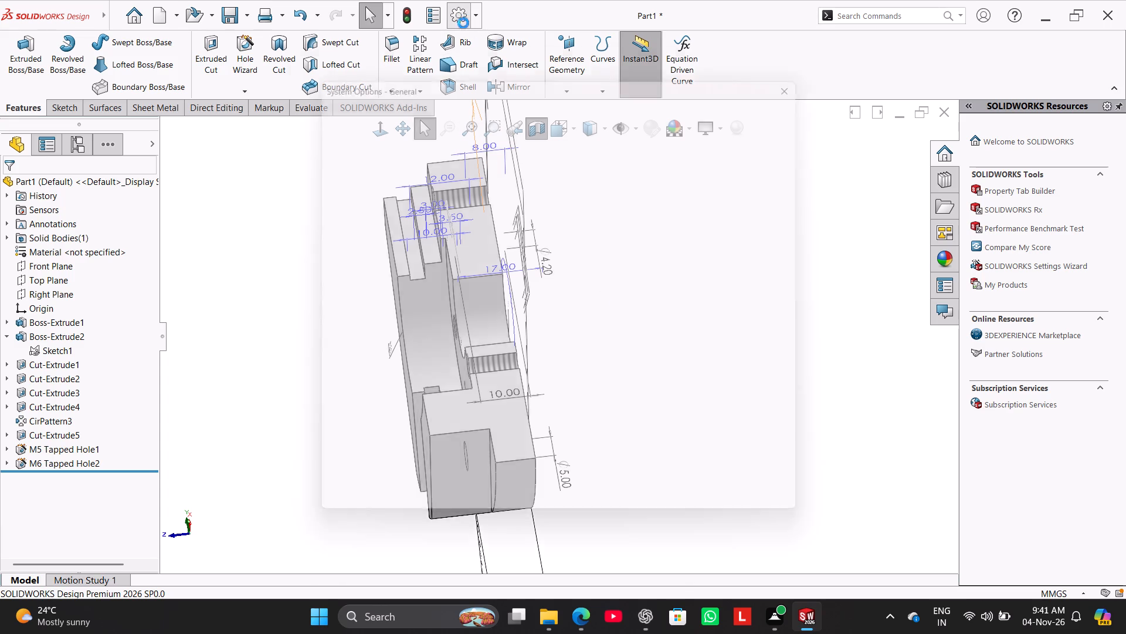
left_click(436, 97)
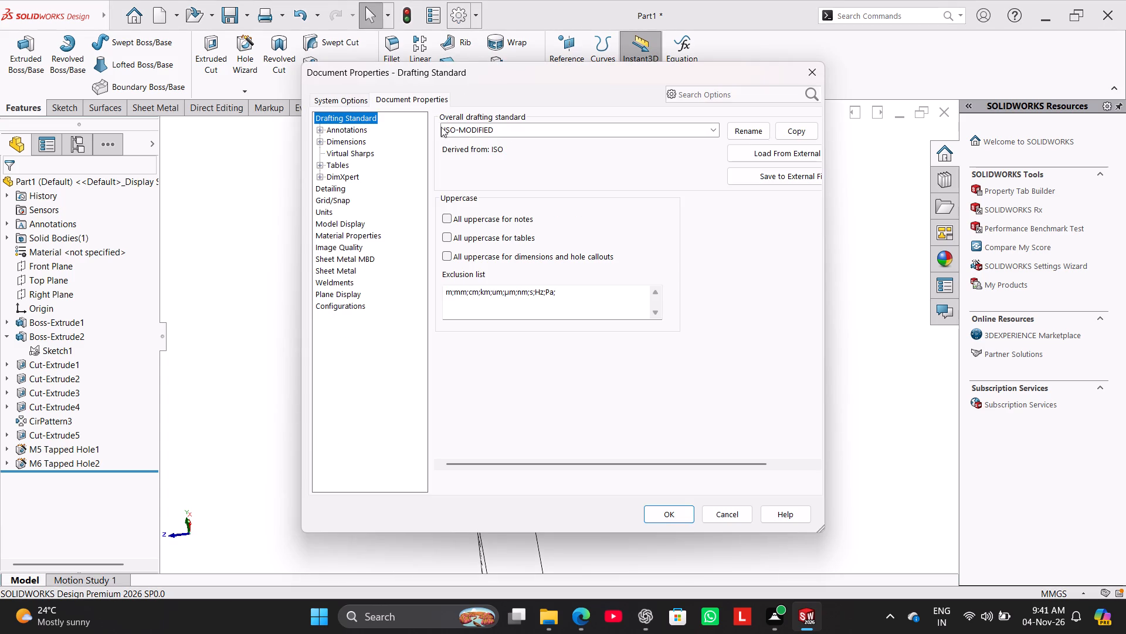
left_click(340, 144)
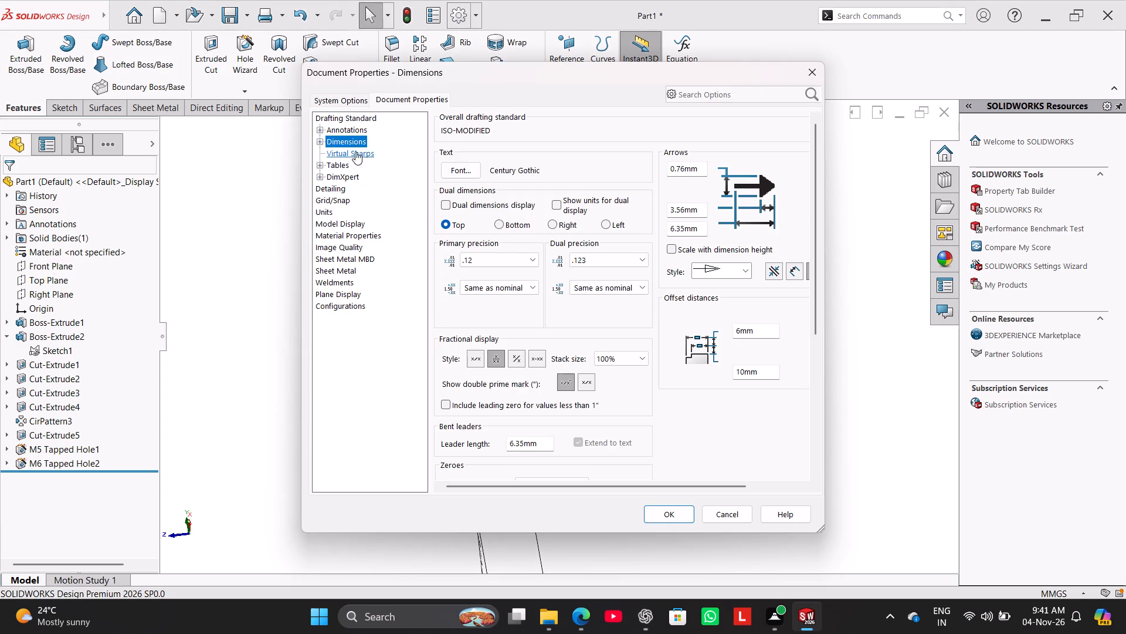
left_click(338, 190)
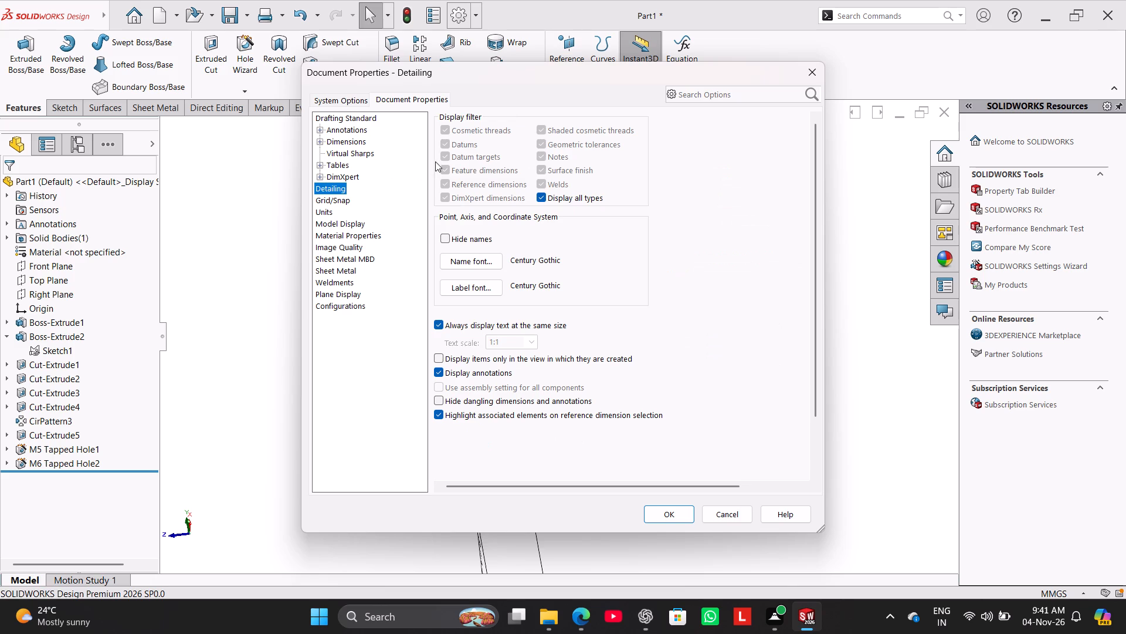
left_click(540, 201)
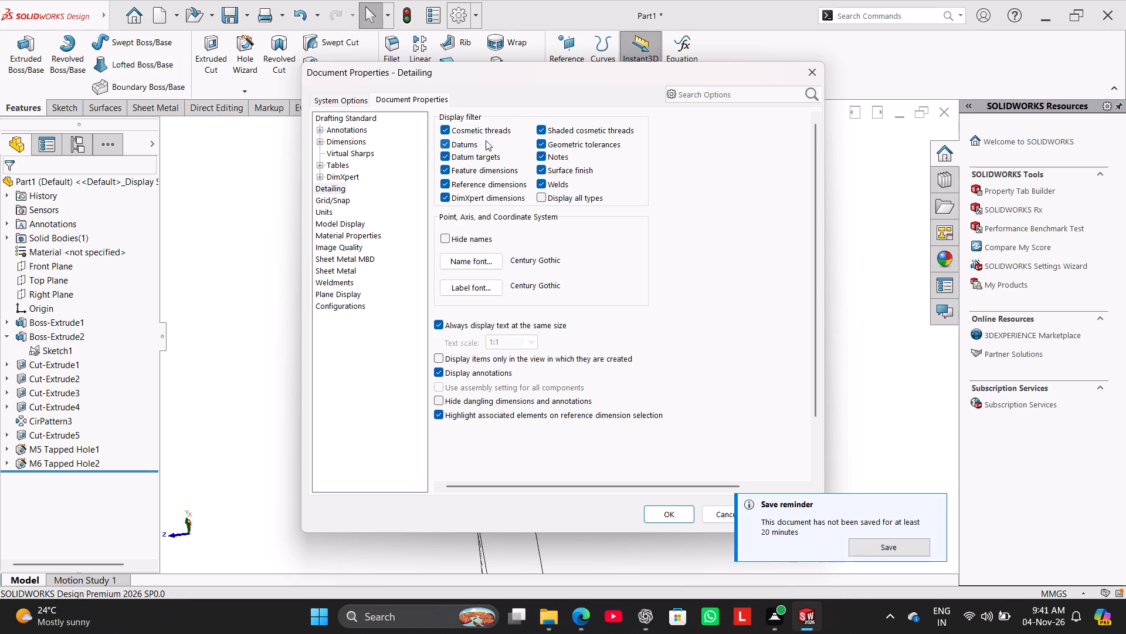
left_click(538, 145)
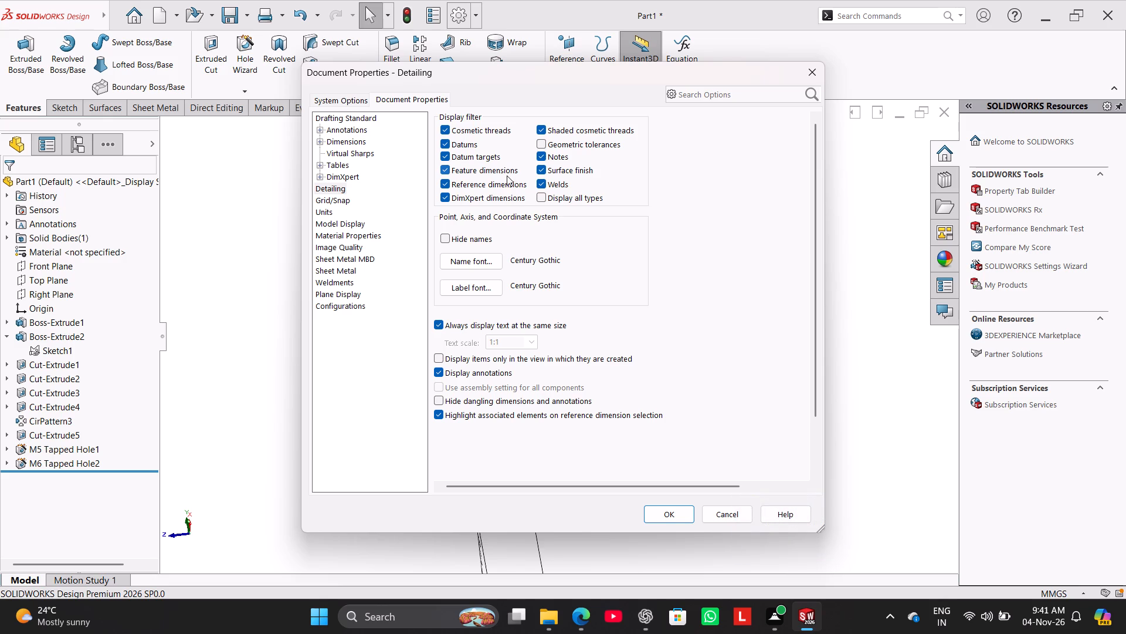
left_click(489, 174)
left_click(518, 186)
left_click(665, 515)
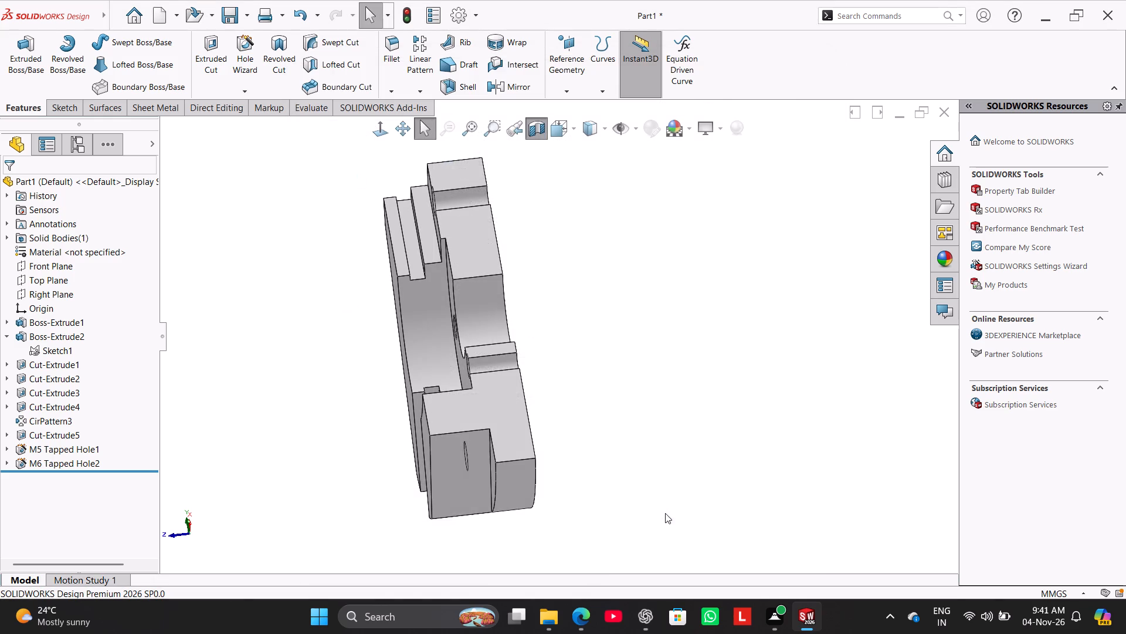
middle_click_drag(605, 408, 620, 396)
left_click(612, 380)
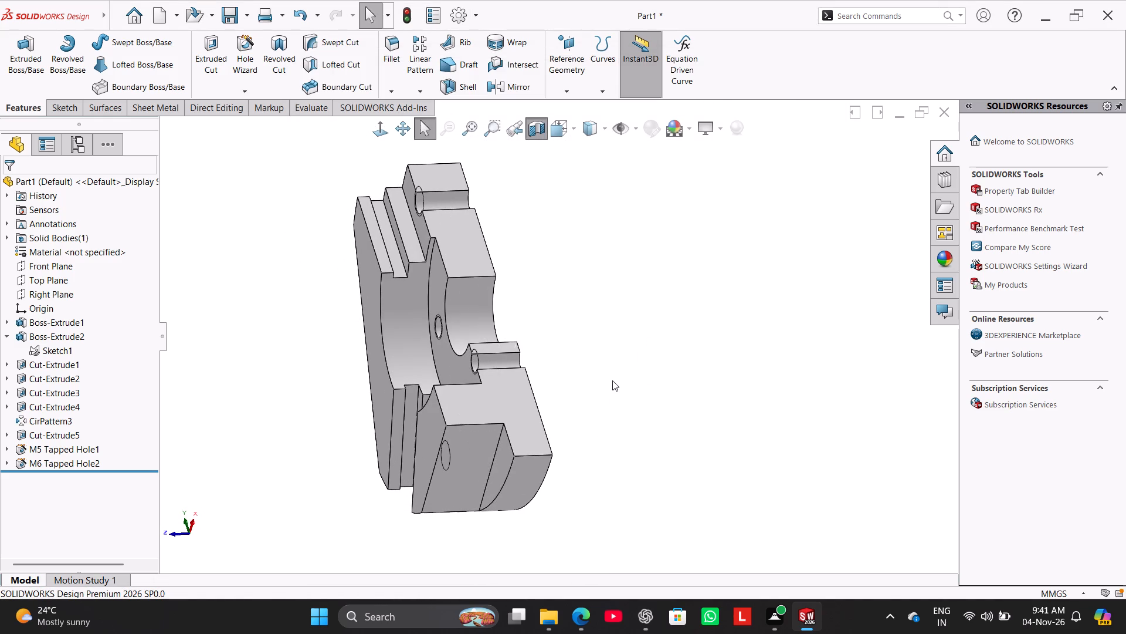
middle_click_drag(619, 403, 616, 453)
scroll(611, 448, "down", 1)
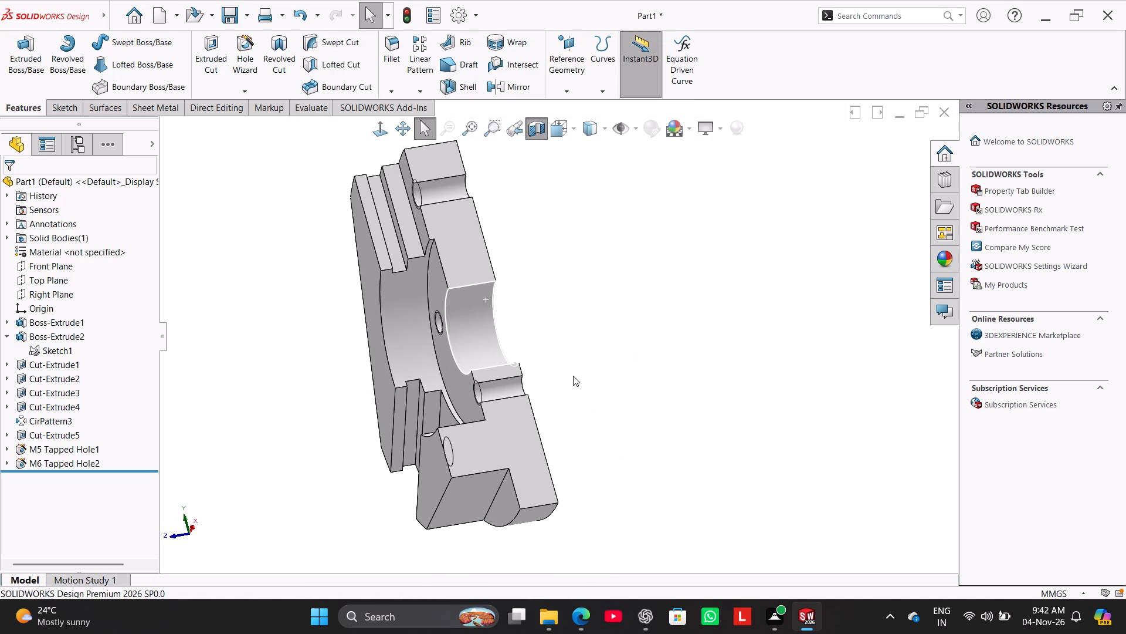
Turn Geometric tolerances back on in the document's Detailing display filter, apply it and check the sectioned part.
left_click(459, 11)
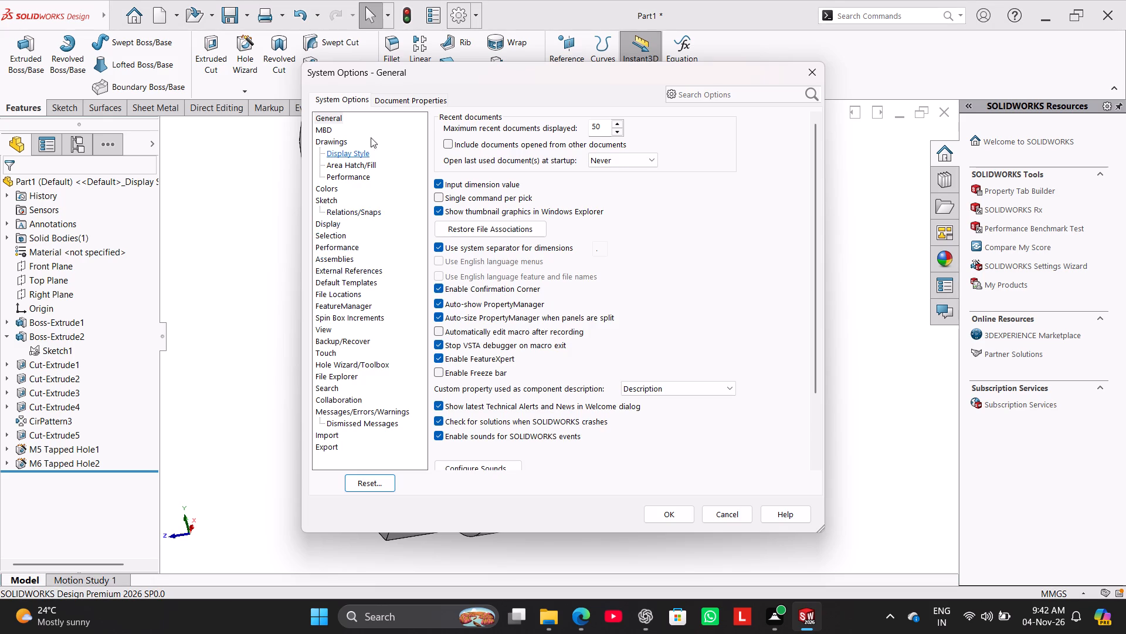
left_click(404, 97)
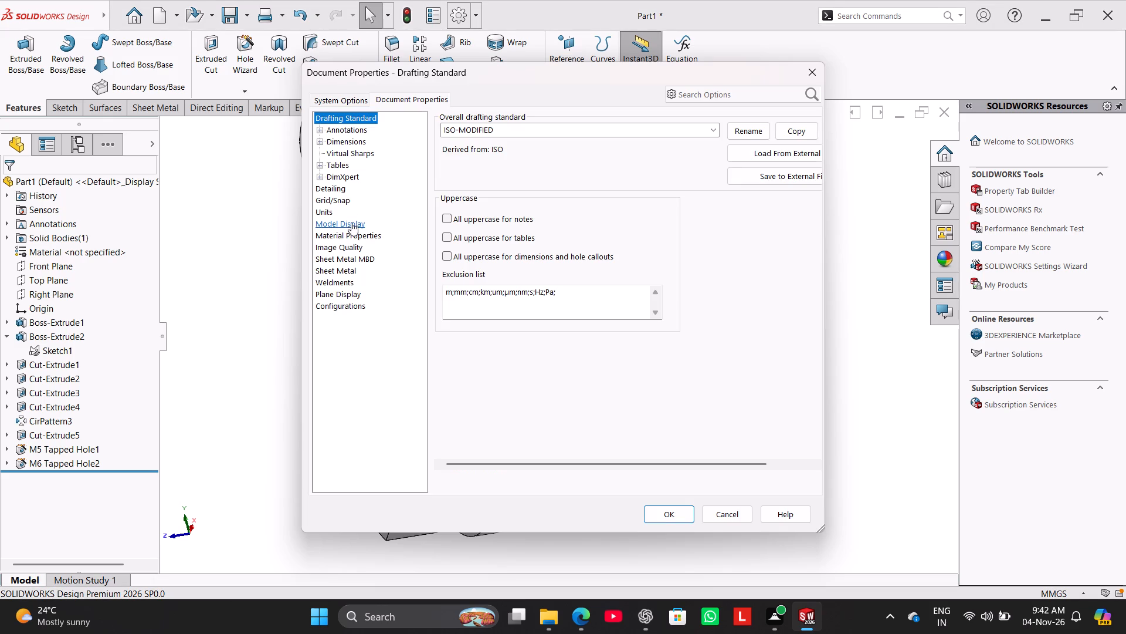
left_click(339, 190)
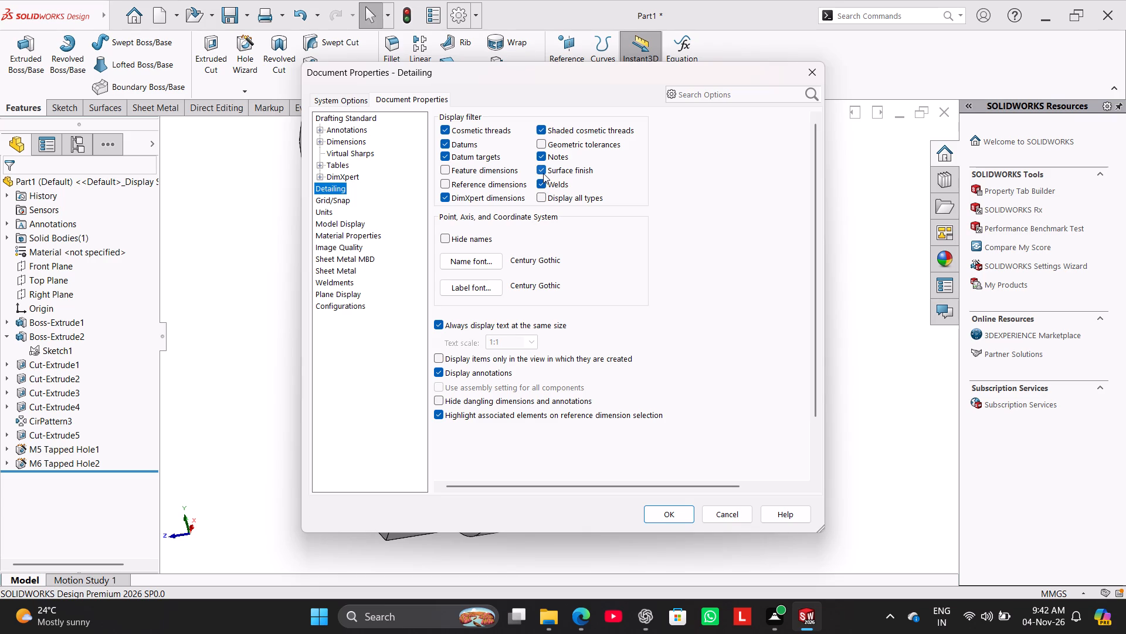
left_click(544, 141)
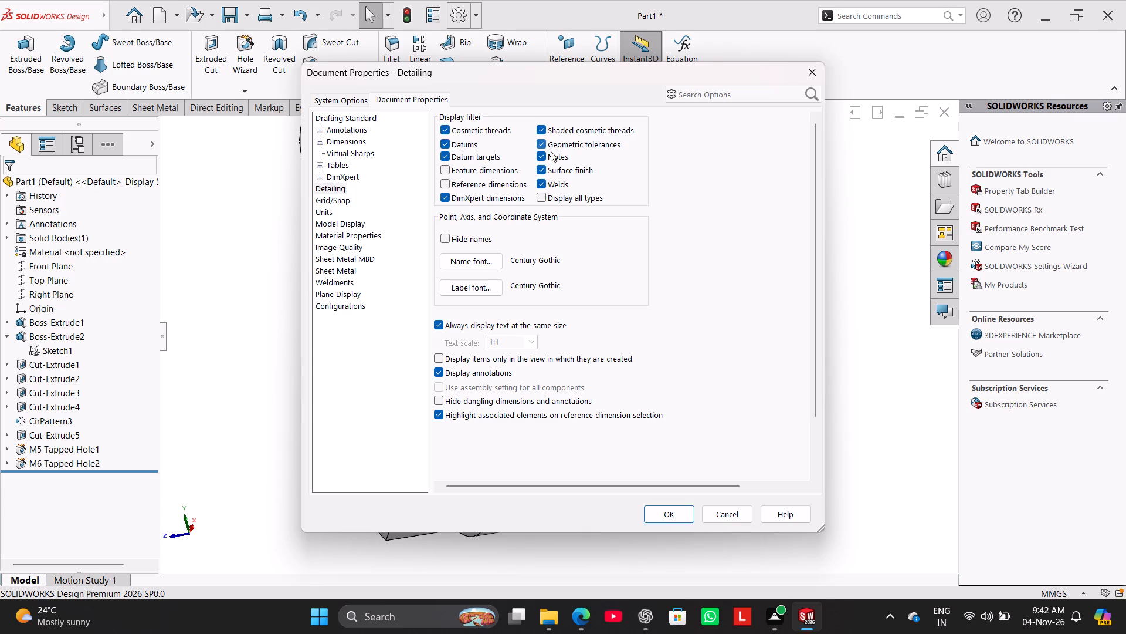
left_click(670, 520)
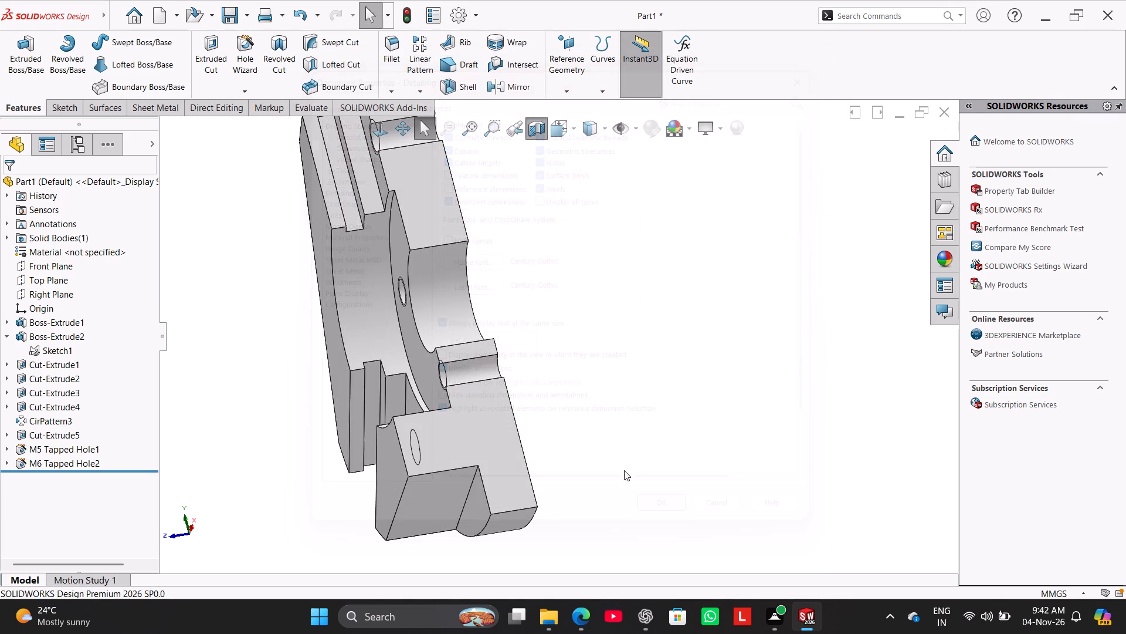
middle_click_drag(504, 285, 559, 299)
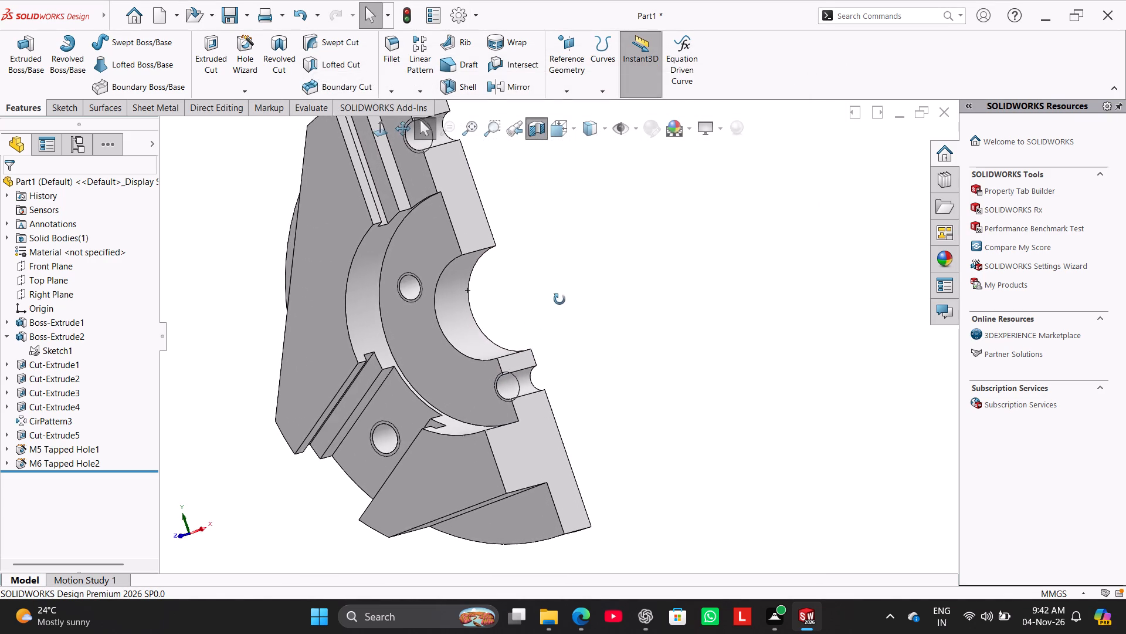
middle_click_drag(559, 299, 551, 289)
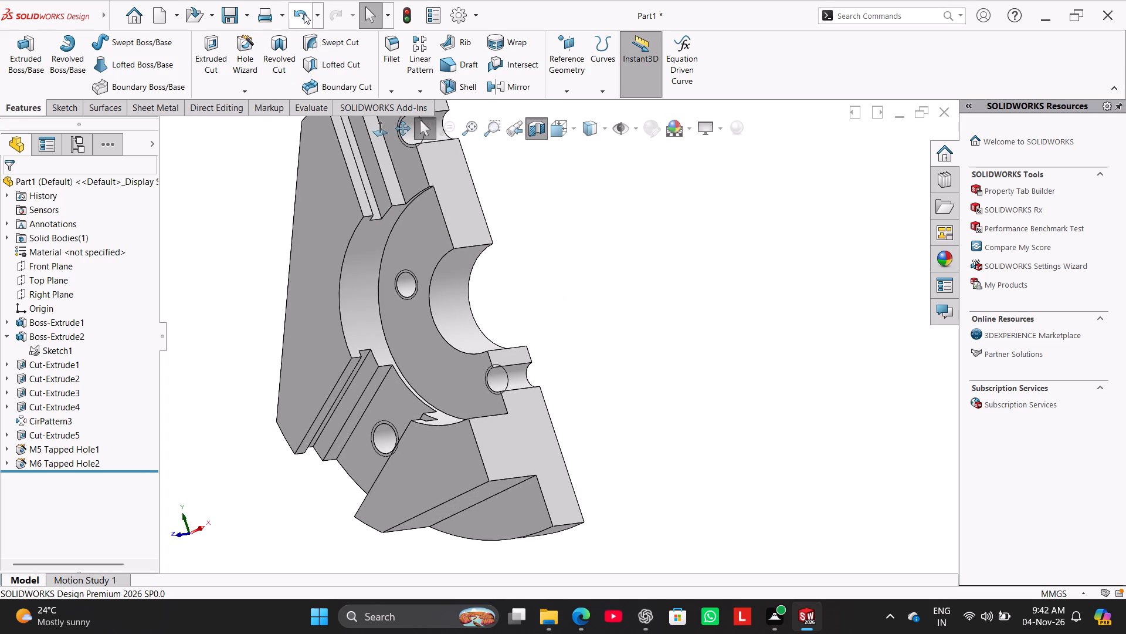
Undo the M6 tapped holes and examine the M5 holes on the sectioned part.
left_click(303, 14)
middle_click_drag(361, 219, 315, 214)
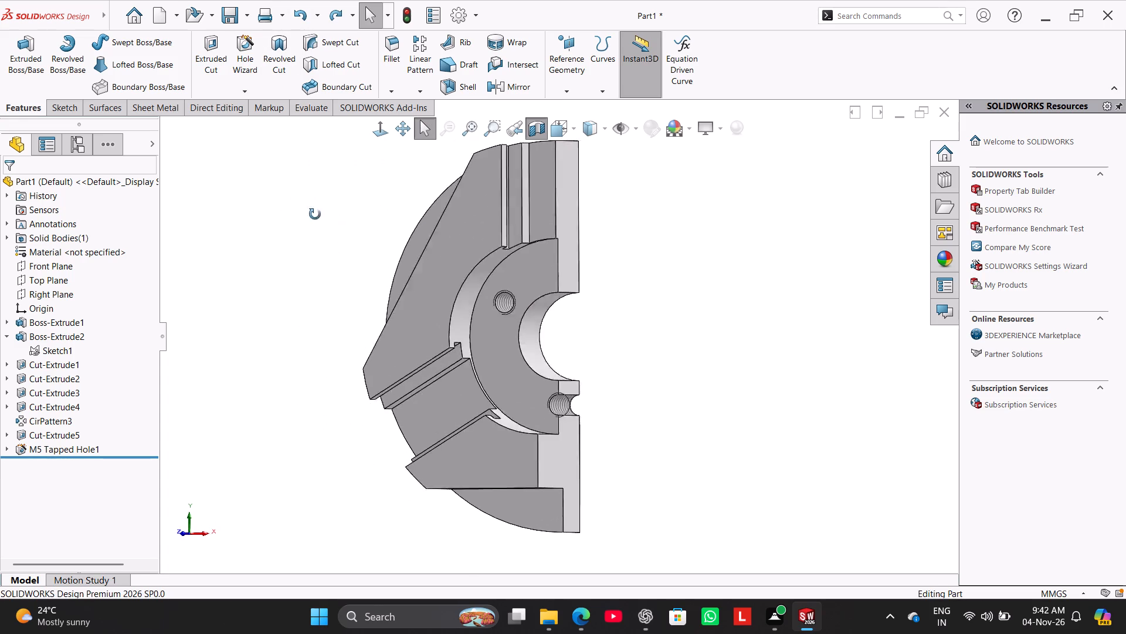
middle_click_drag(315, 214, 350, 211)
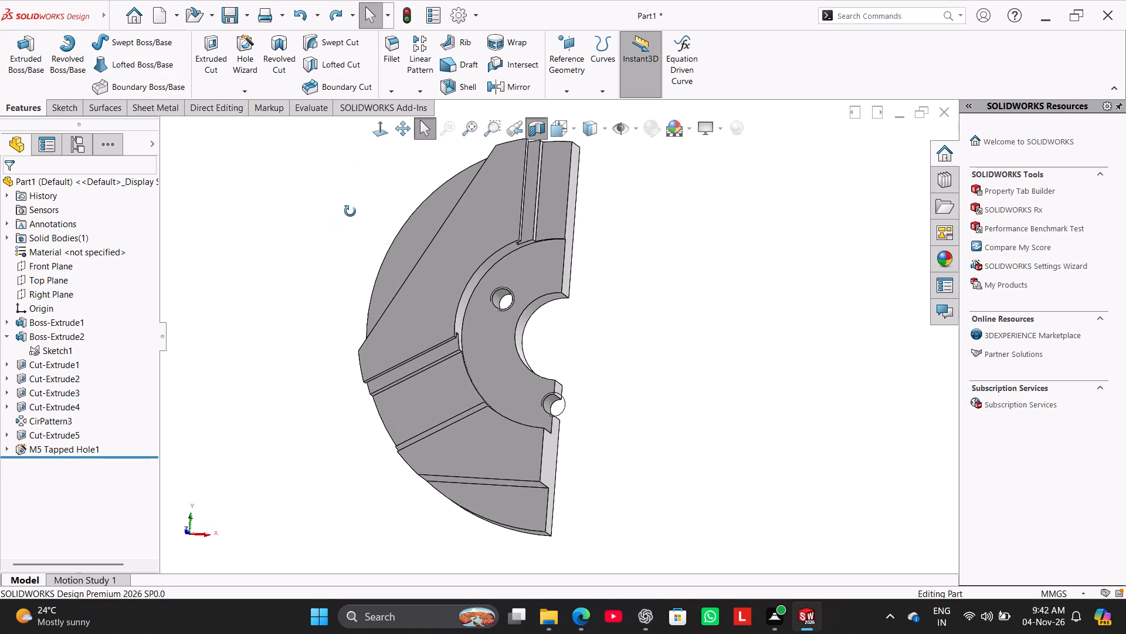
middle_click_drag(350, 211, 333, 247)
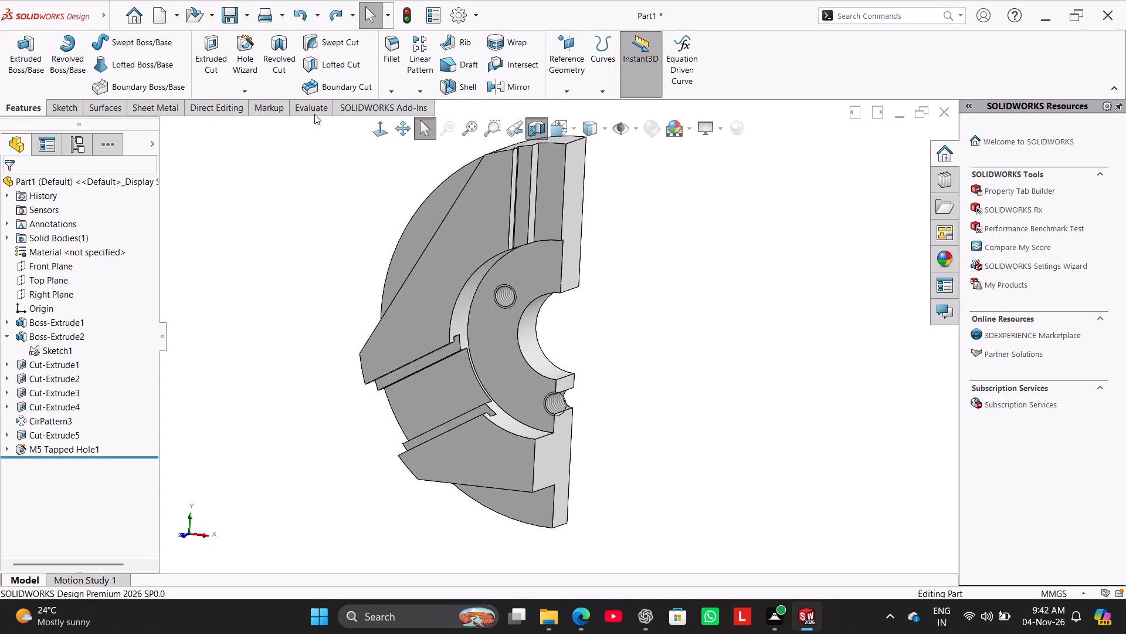
Turn off the section view to show the whole part.
left_click(534, 122)
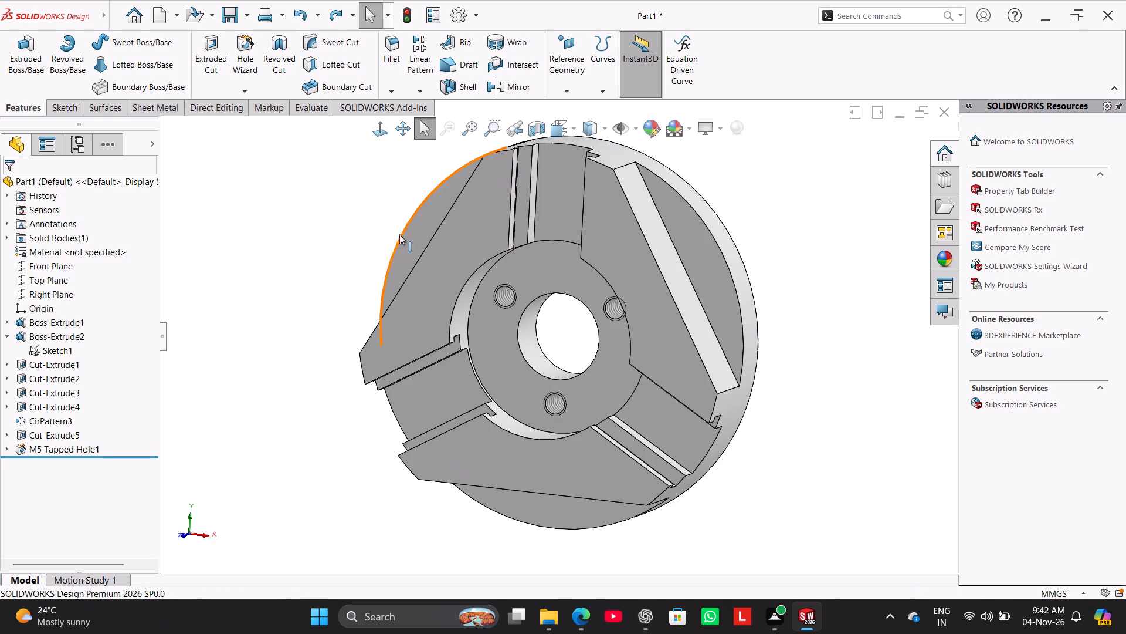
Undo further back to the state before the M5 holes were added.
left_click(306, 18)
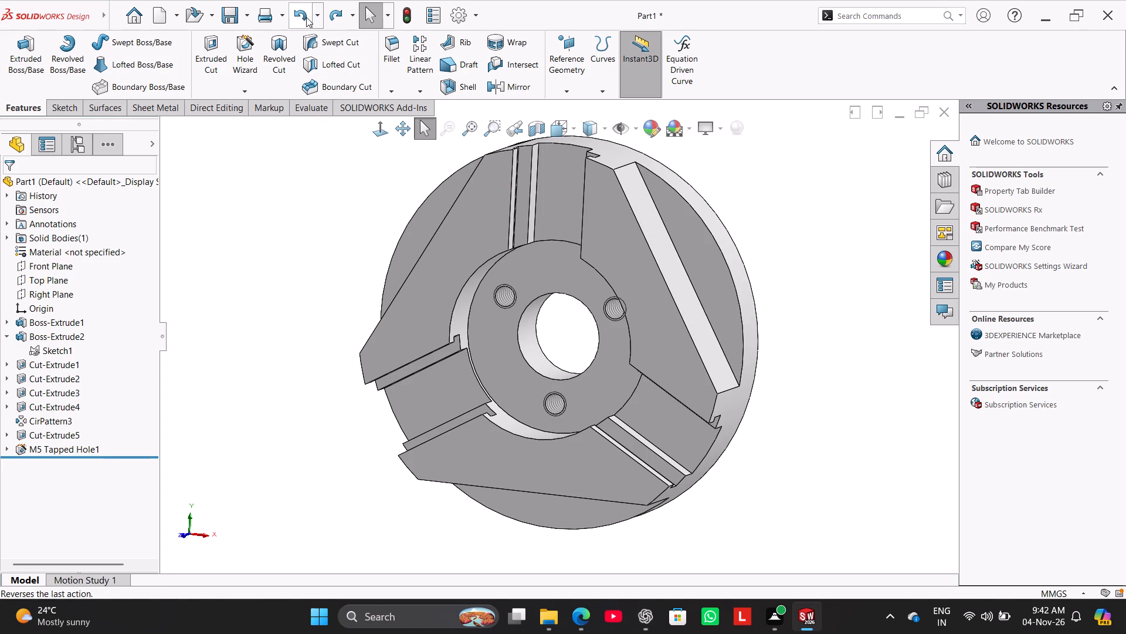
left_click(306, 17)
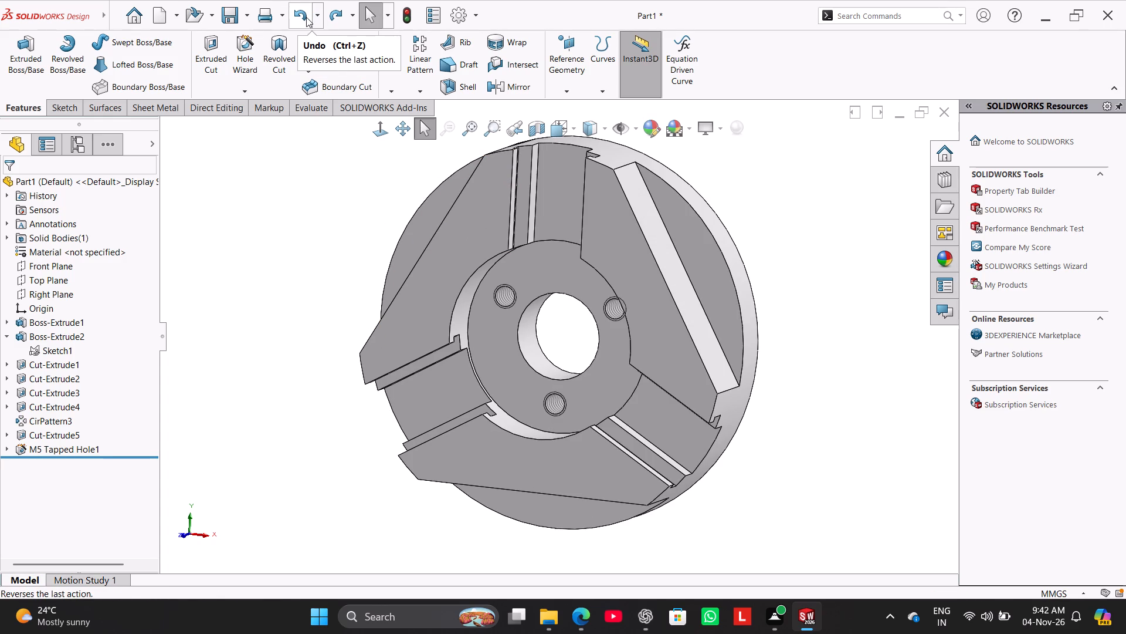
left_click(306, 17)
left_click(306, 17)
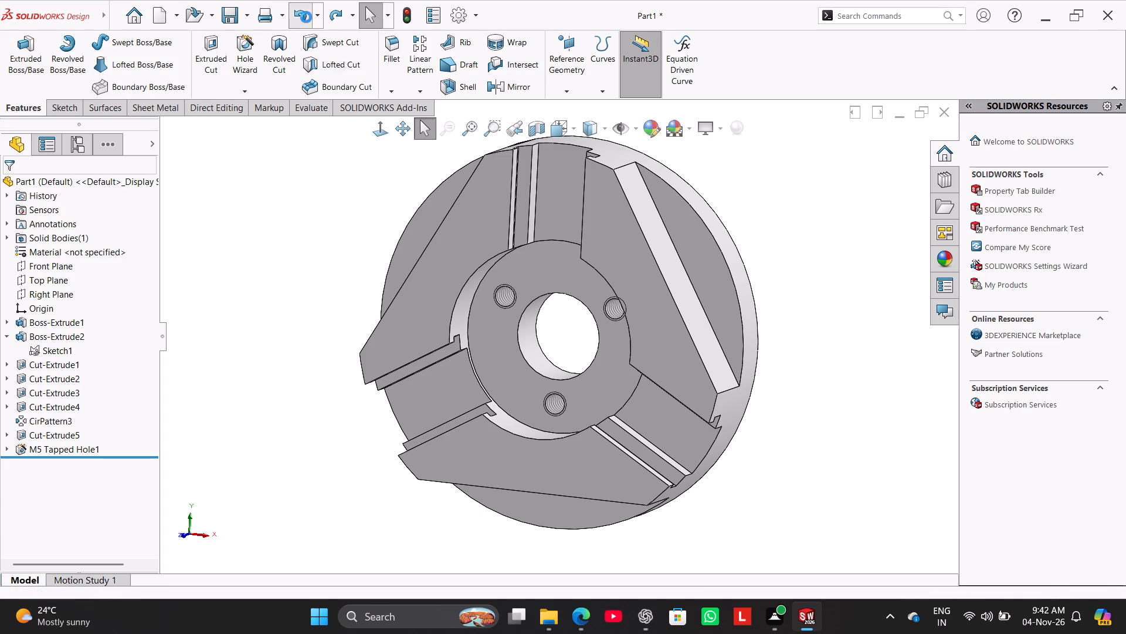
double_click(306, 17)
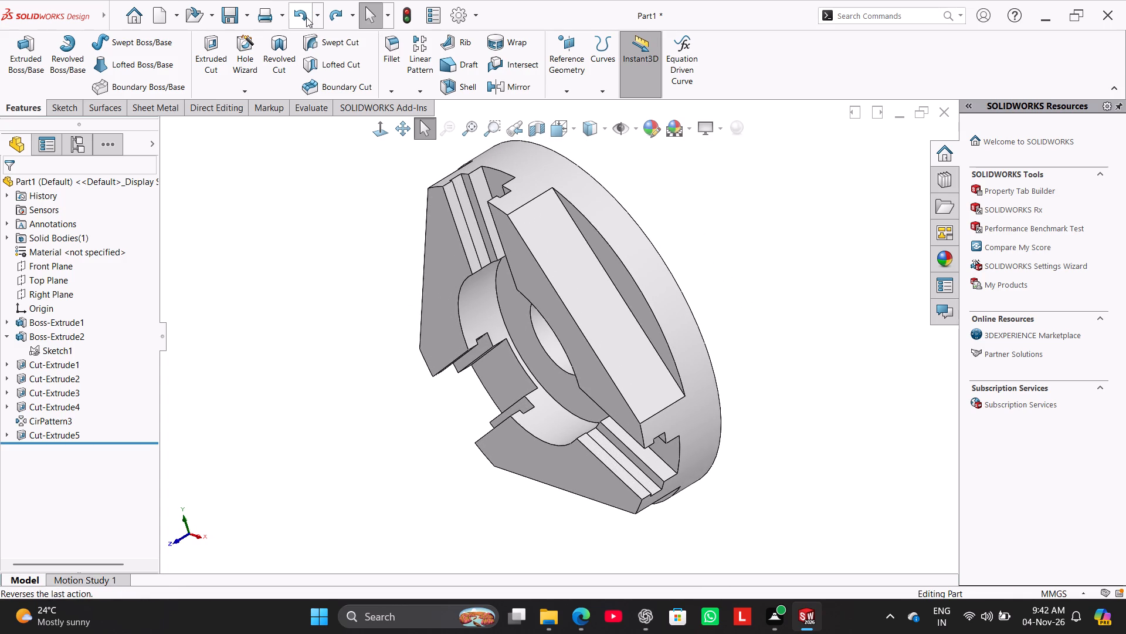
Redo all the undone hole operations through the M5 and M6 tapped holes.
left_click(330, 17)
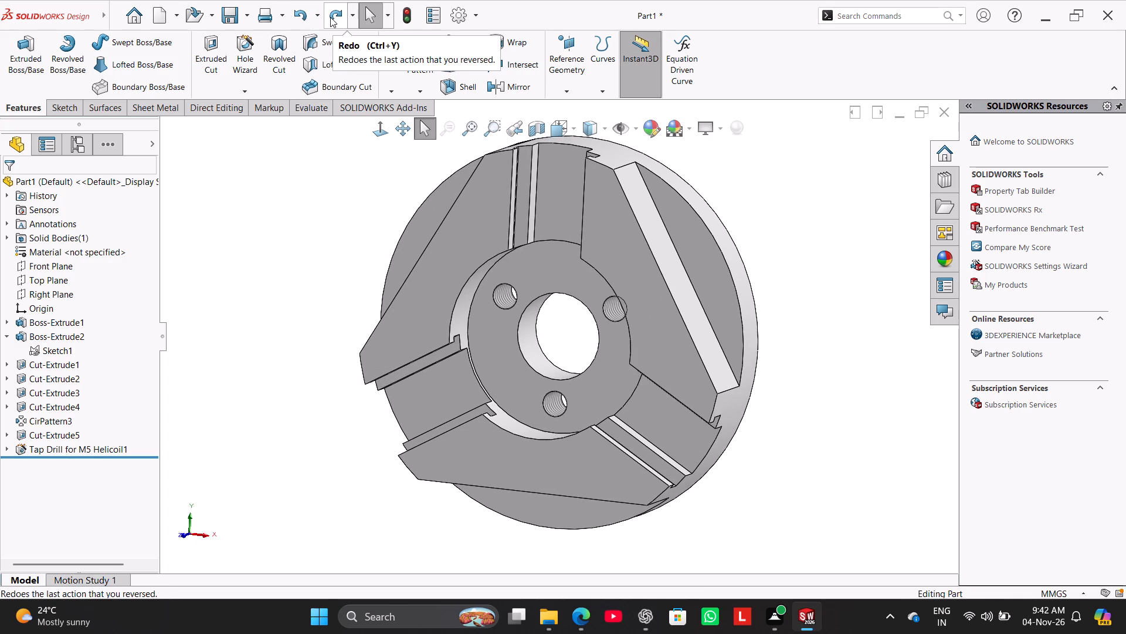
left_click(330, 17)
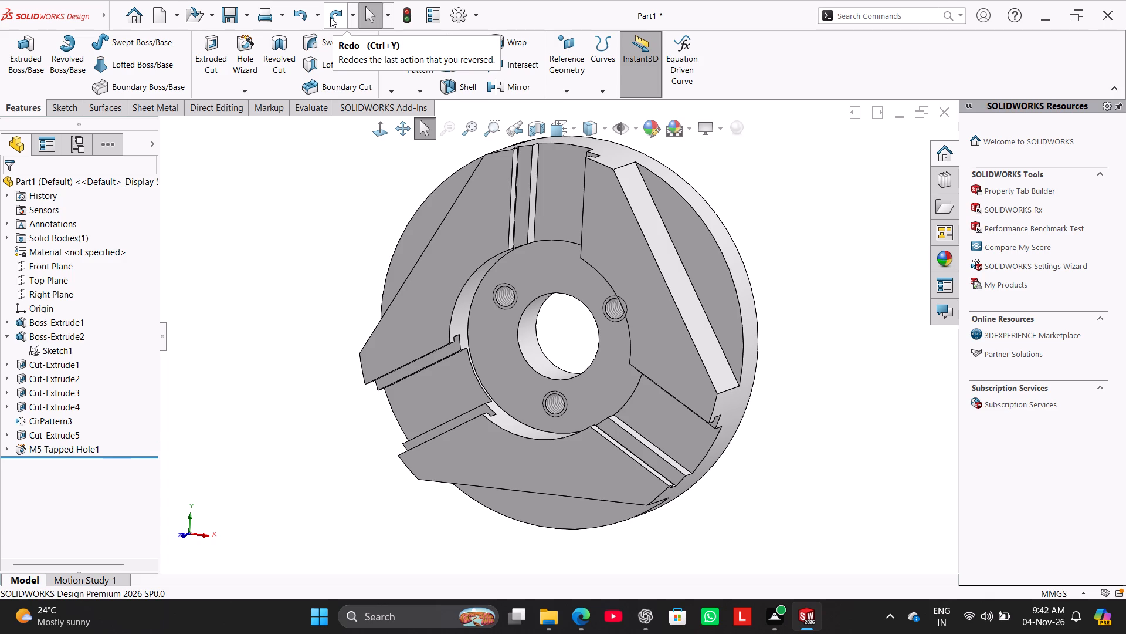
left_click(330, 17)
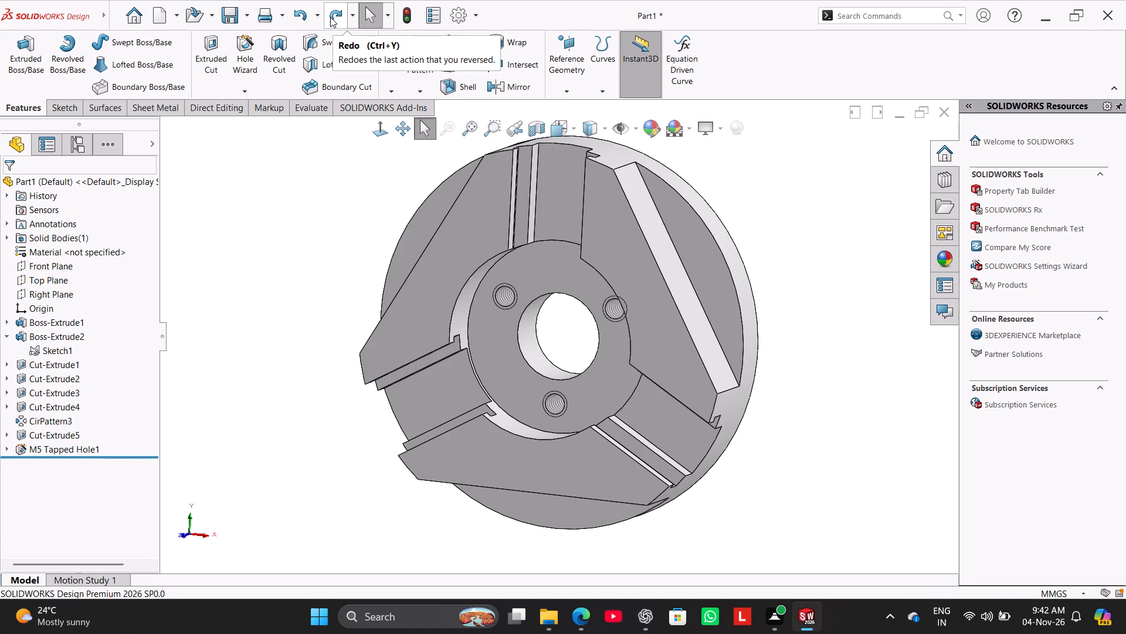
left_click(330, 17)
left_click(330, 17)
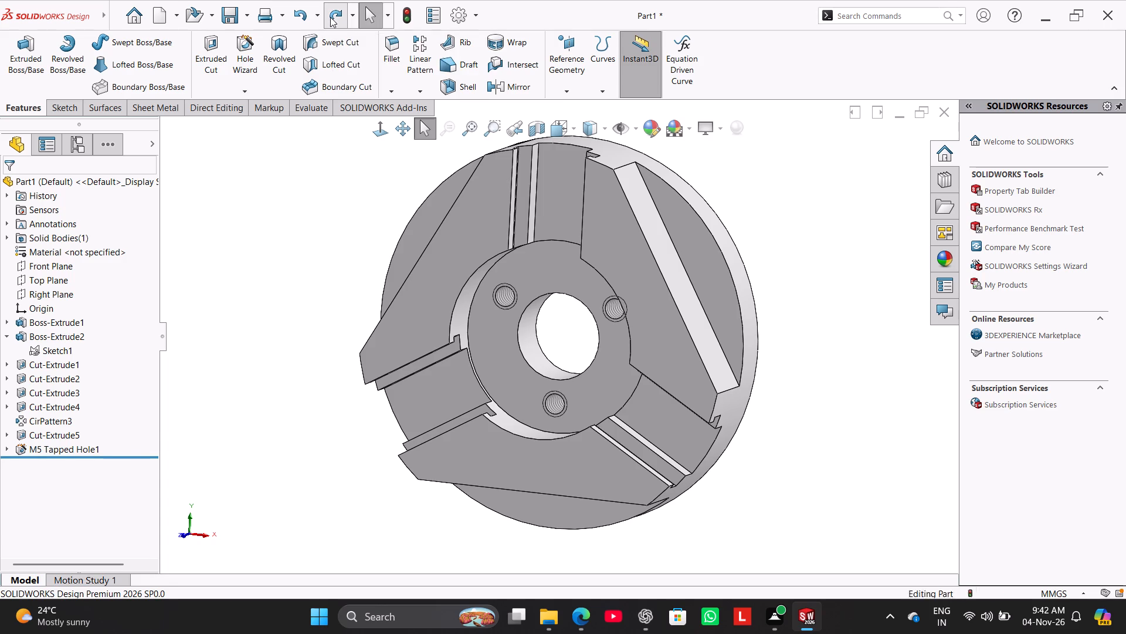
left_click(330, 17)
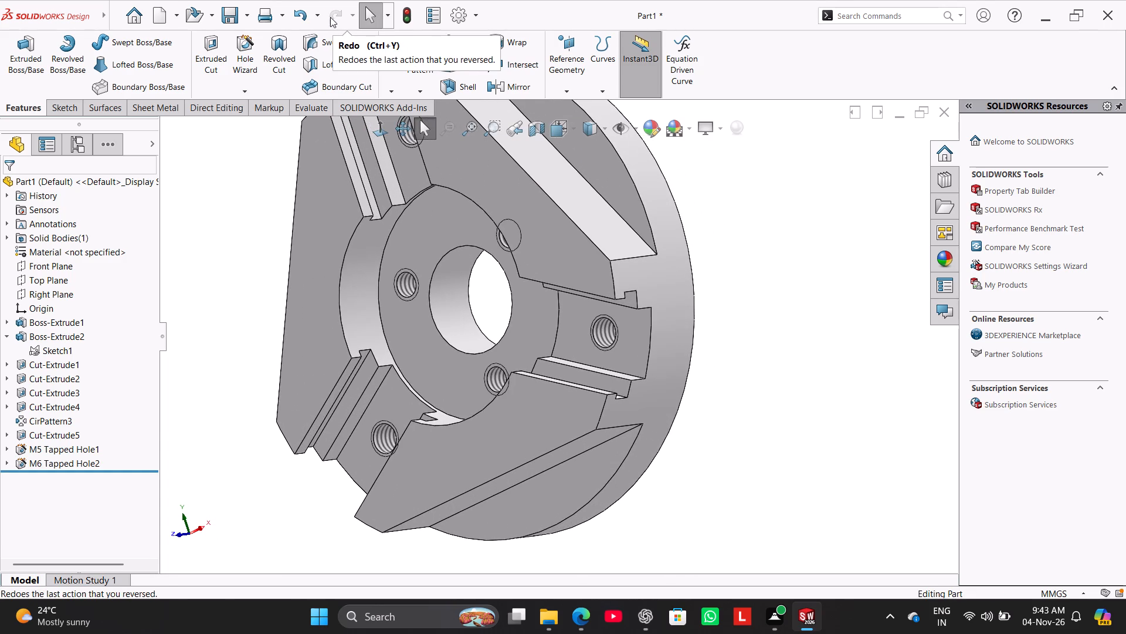
Start an ISO M8 tapped hole, through all, on the disc's front face outside the three-flat boss.
middle_click_drag(283, 211, 299, 221)
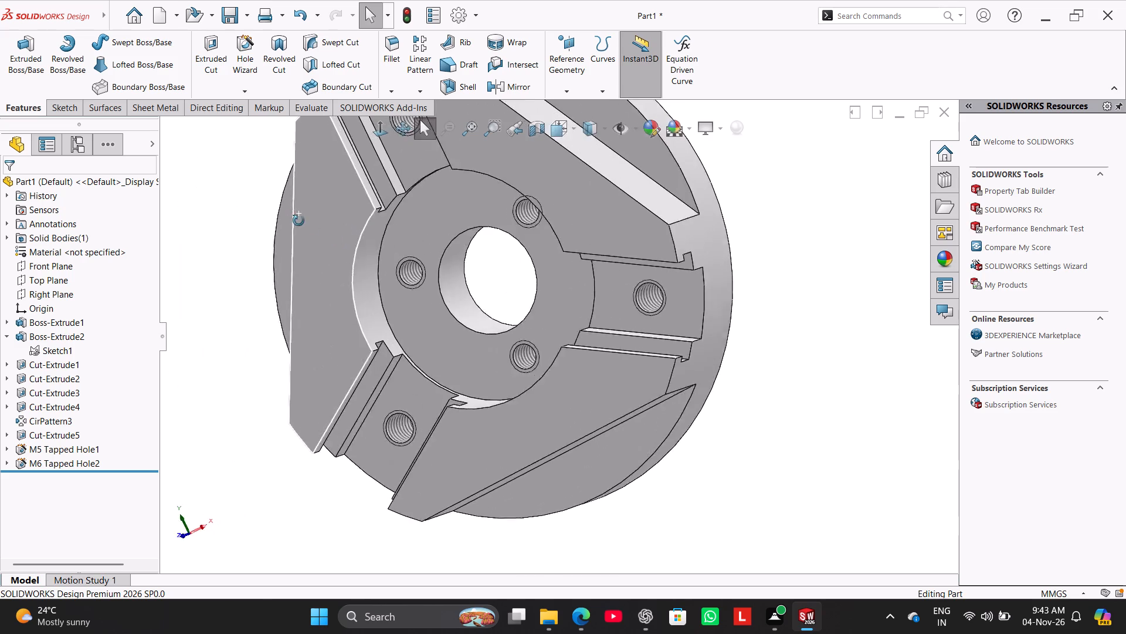
middle_click_drag(299, 221, 259, 190)
right_click_drag(276, 265, 320, 201)
left_click(313, 240)
middle_click_drag(335, 249, 355, 234)
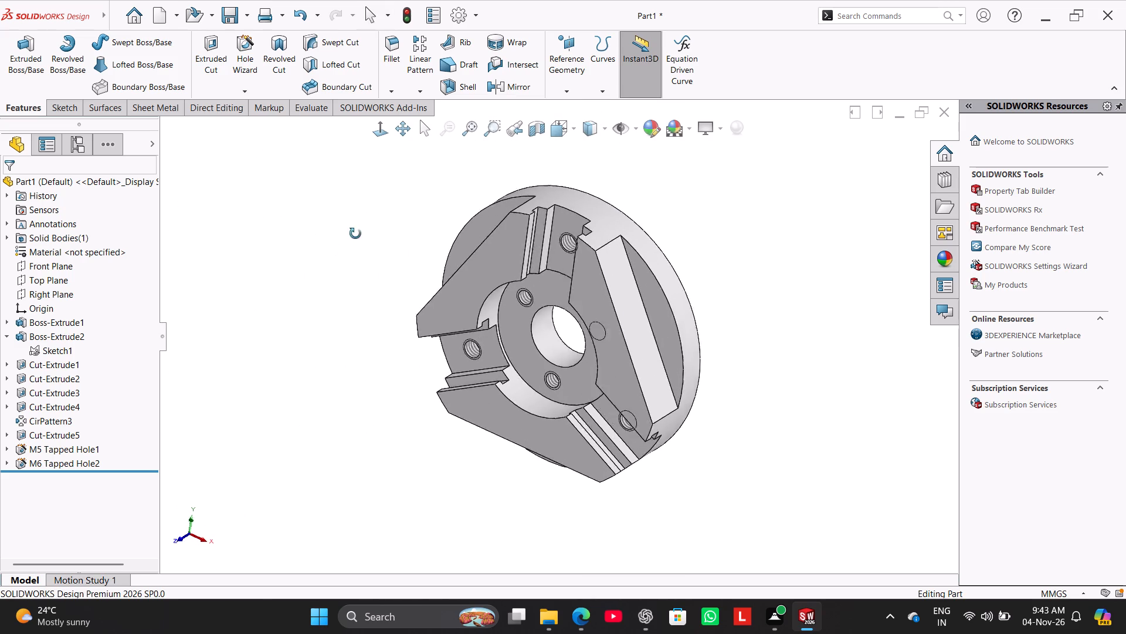
middle_click_drag(355, 234, 349, 230)
left_click(251, 49)
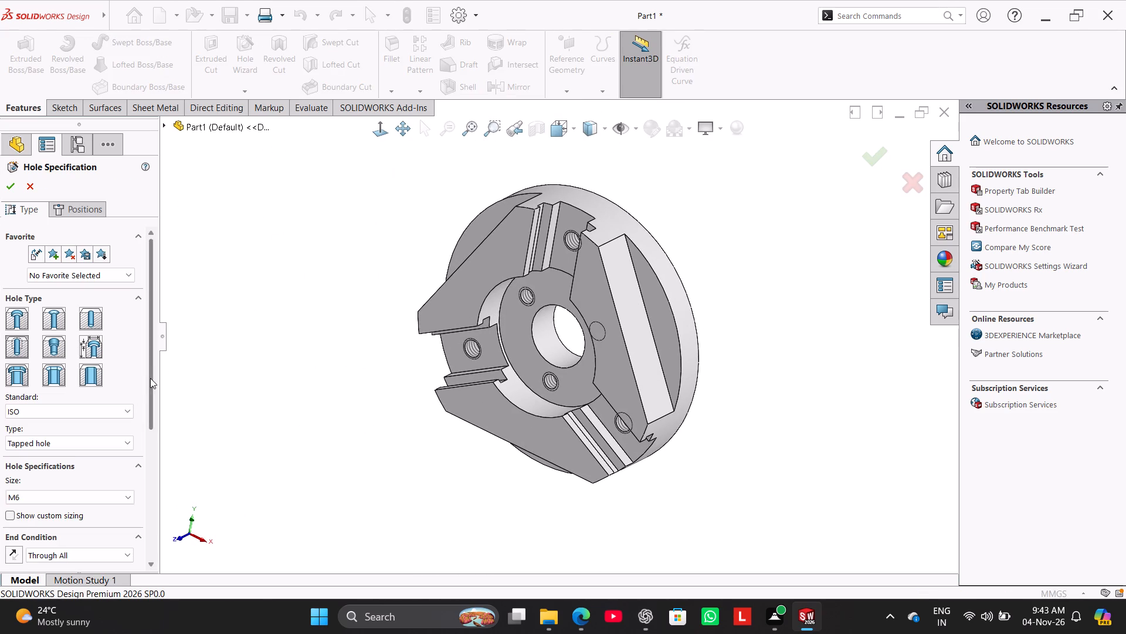
left_click_drag(156, 376, 167, 431)
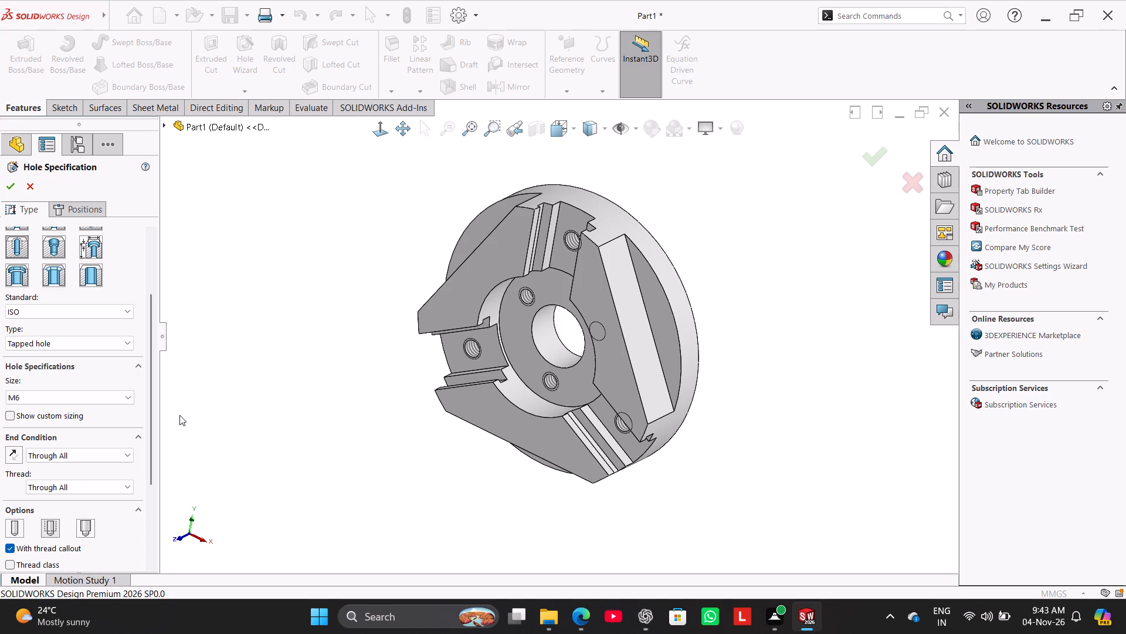
left_click(129, 393)
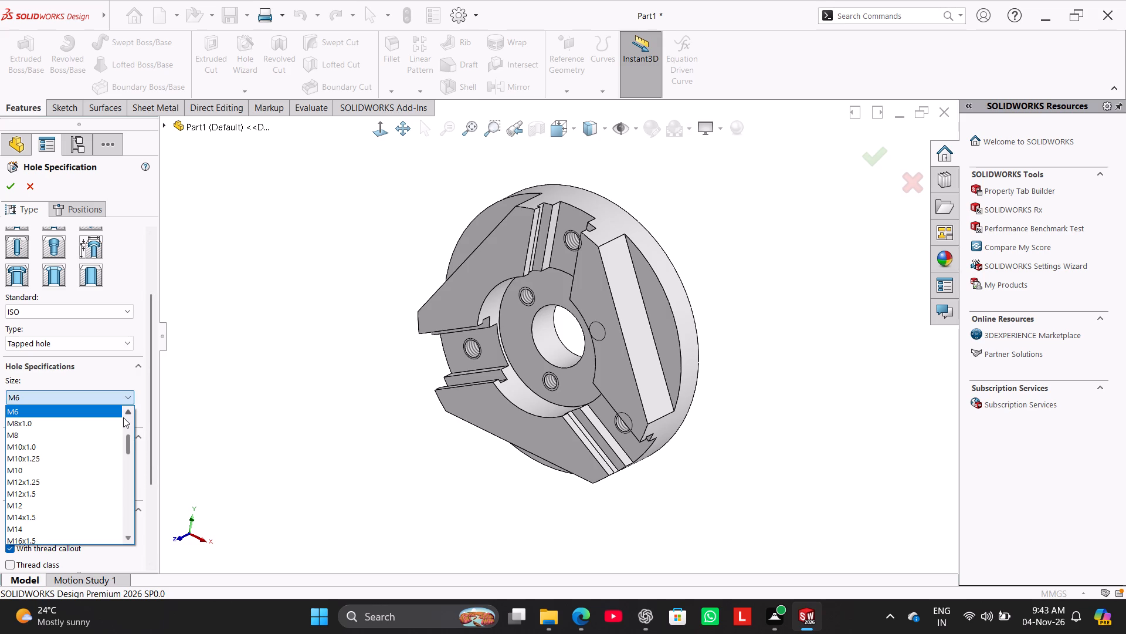
left_click(93, 434)
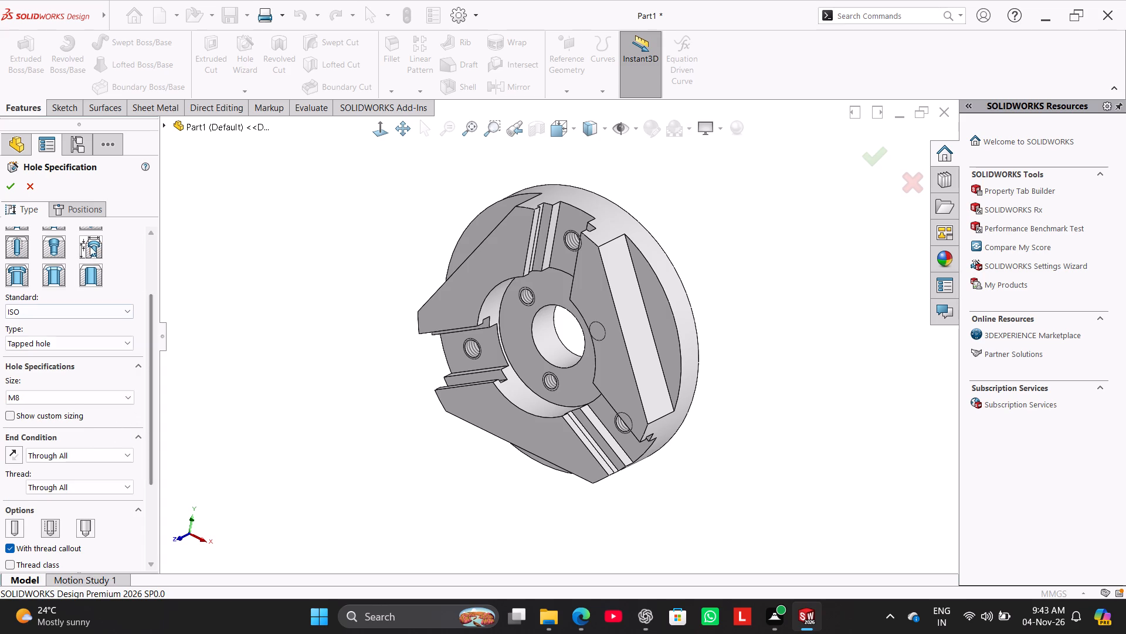
left_click(91, 206)
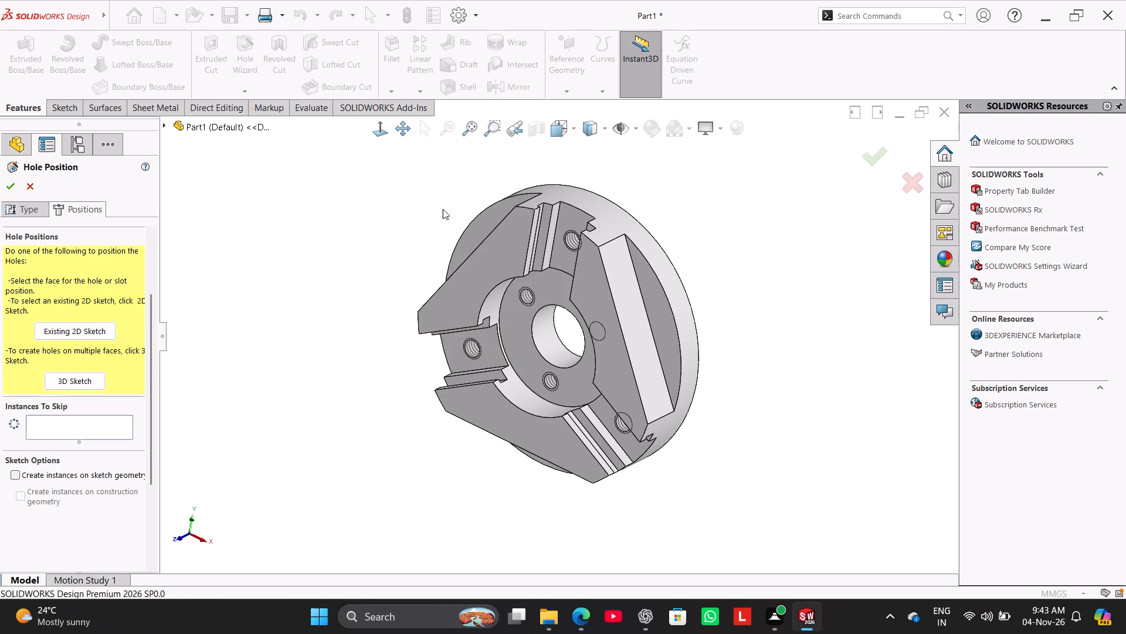
left_click(477, 230)
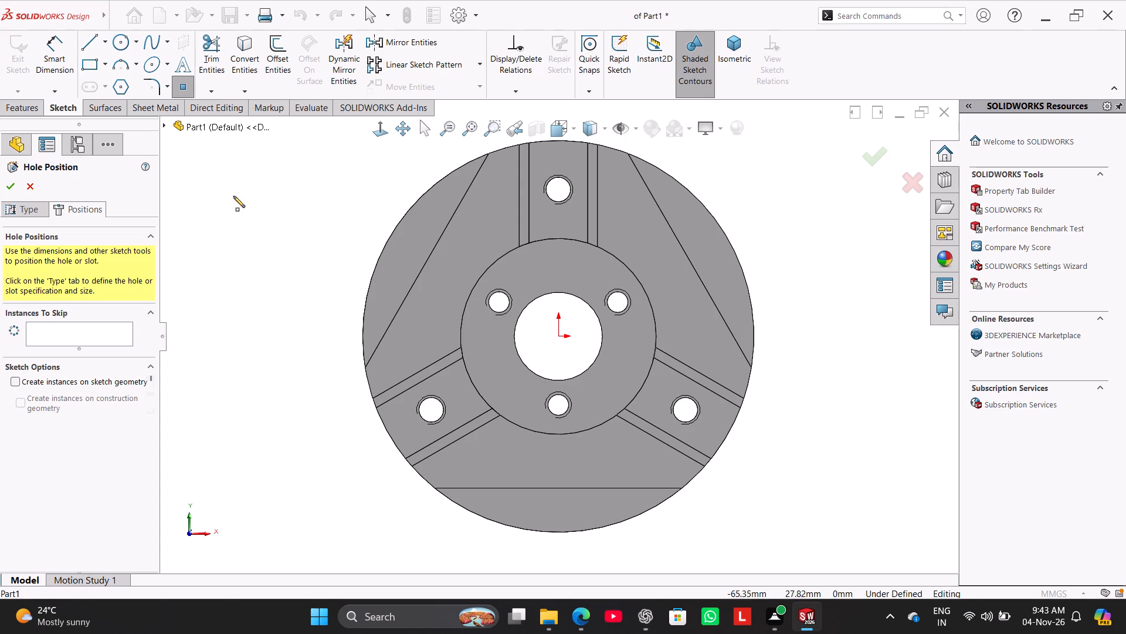
Sketch a 62 mm diameter construction circle centred on the origin for the M8 hole positions.
left_click(121, 41)
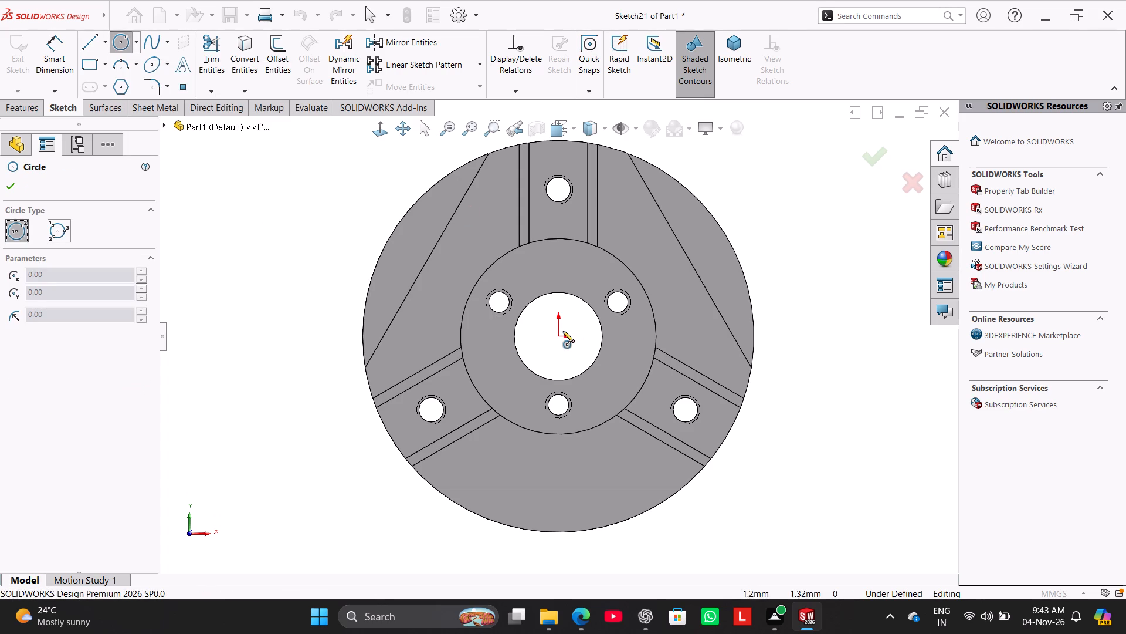
left_click(561, 335)
left_click(582, 496)
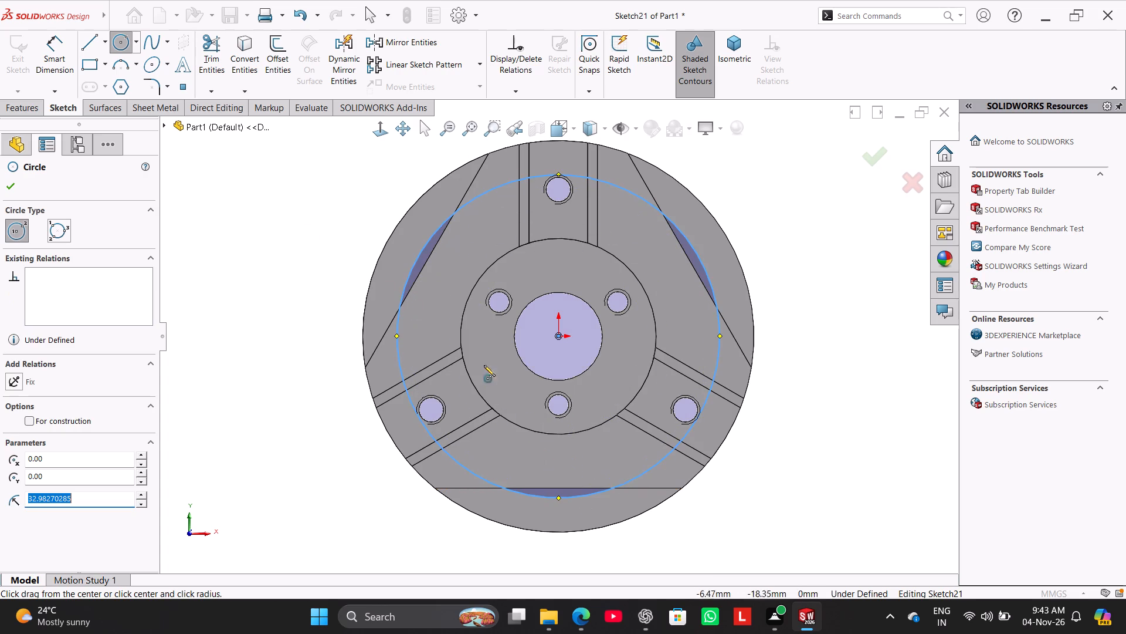
left_click(65, 53)
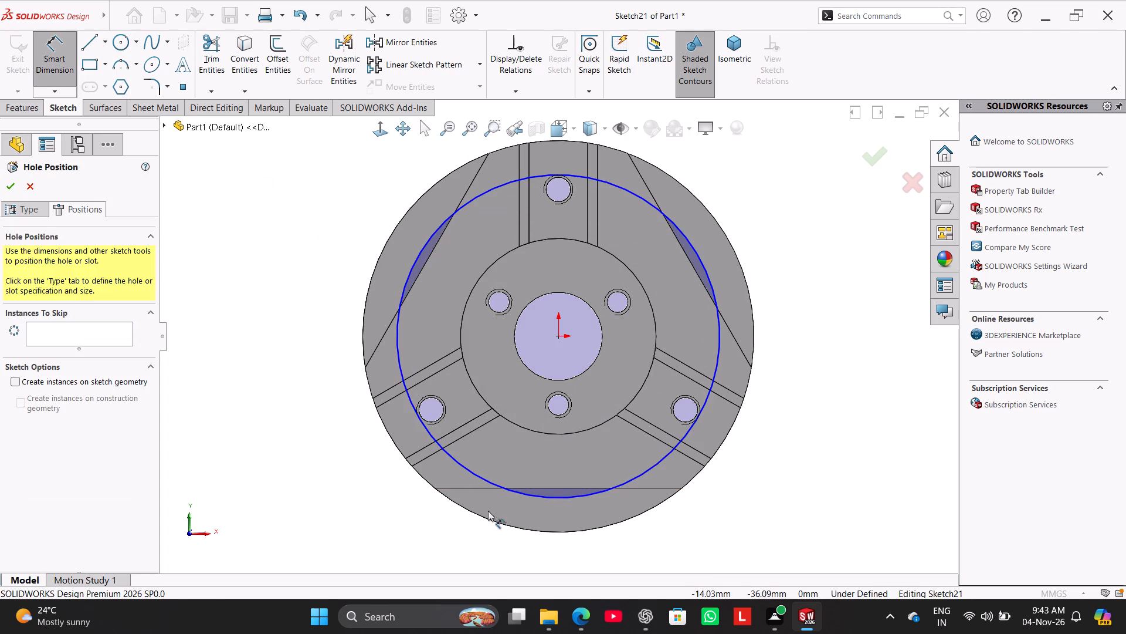
left_click(477, 477)
left_click(370, 512)
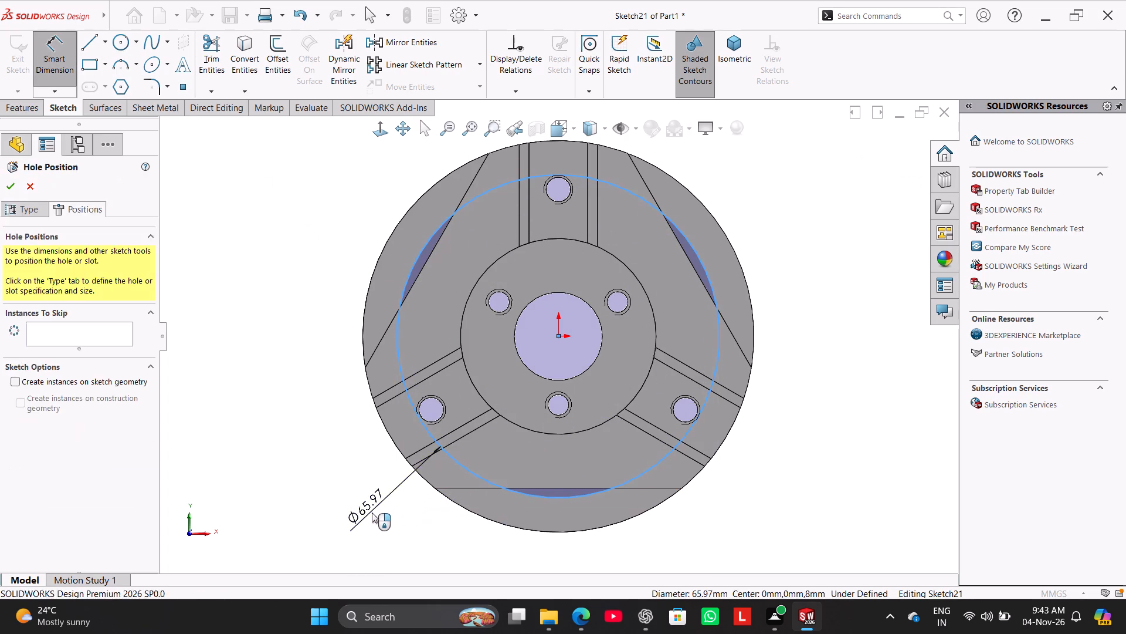
type("62")
key("Return")
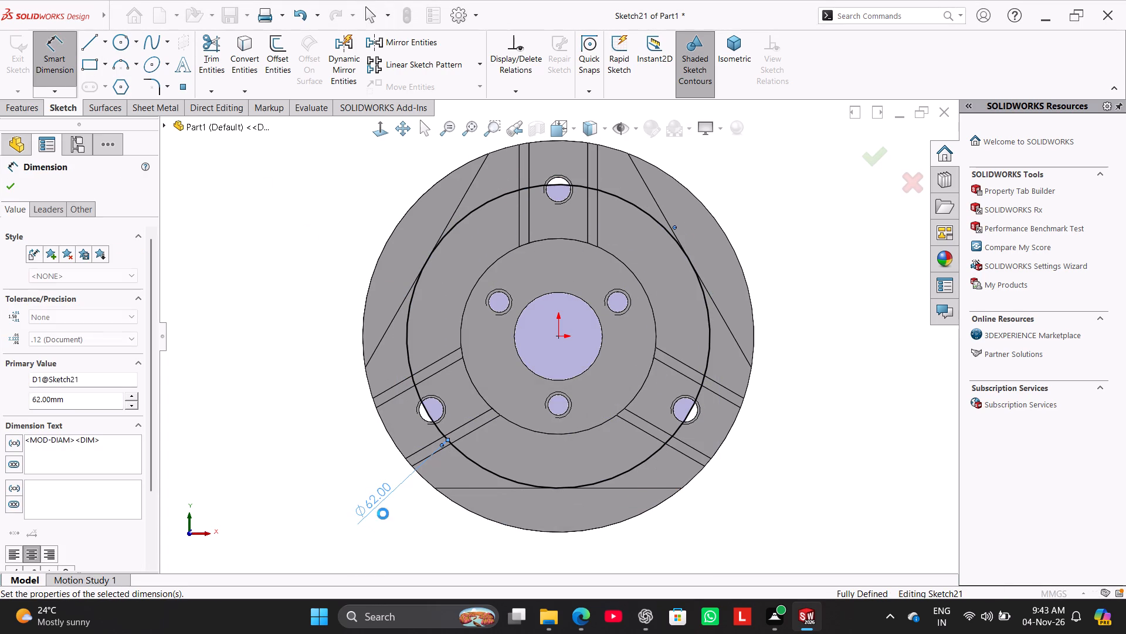
right_click(330, 228)
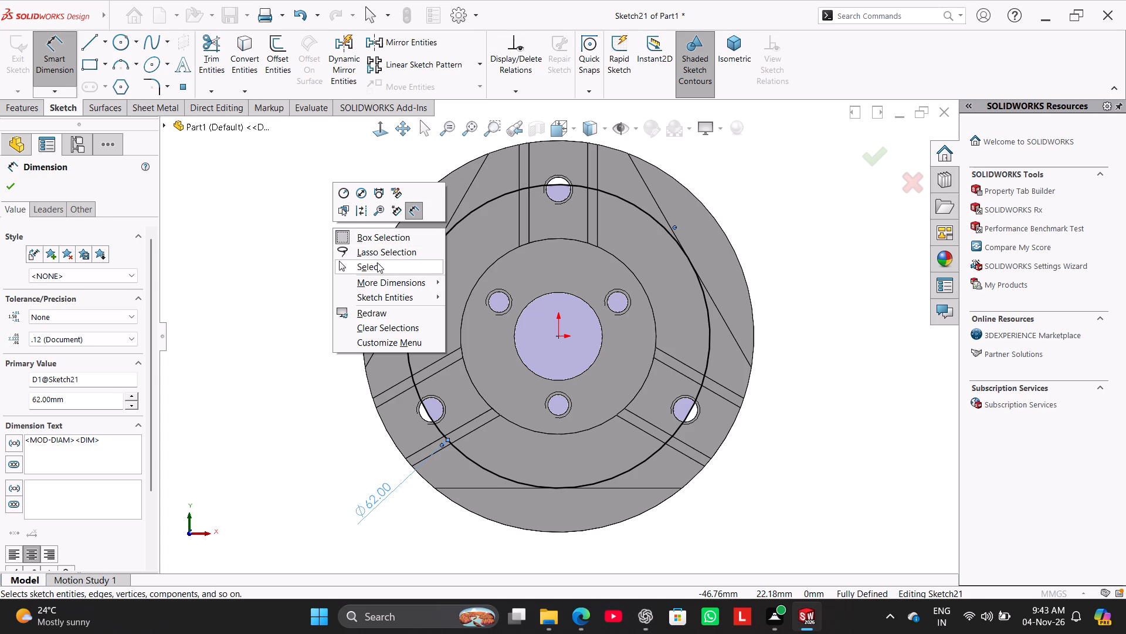
left_click(377, 262)
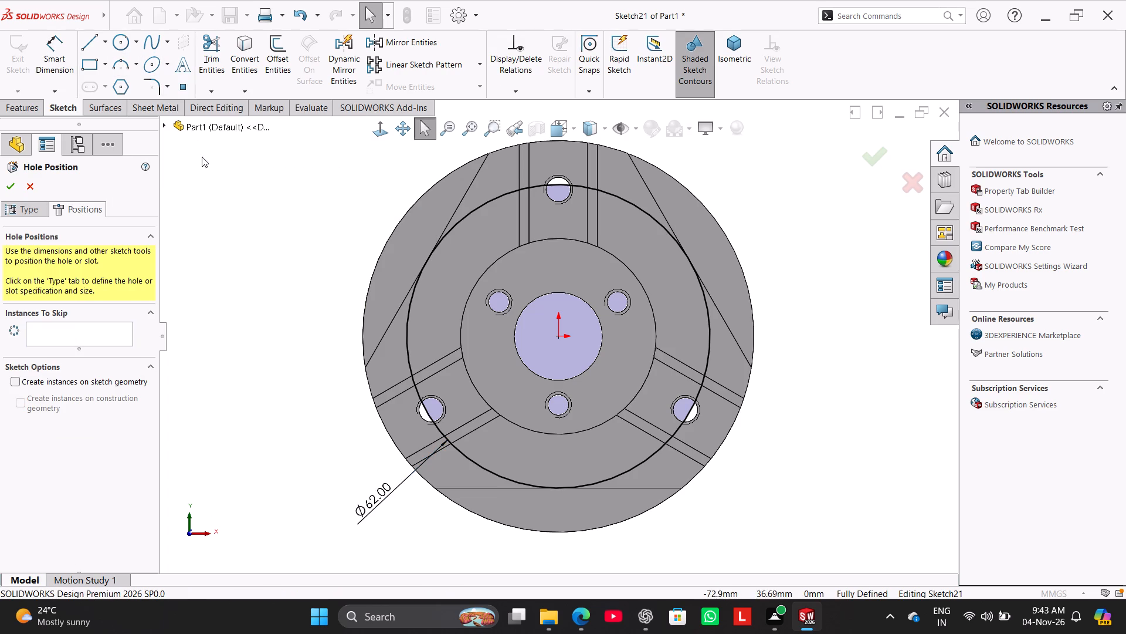
right_click(476, 212)
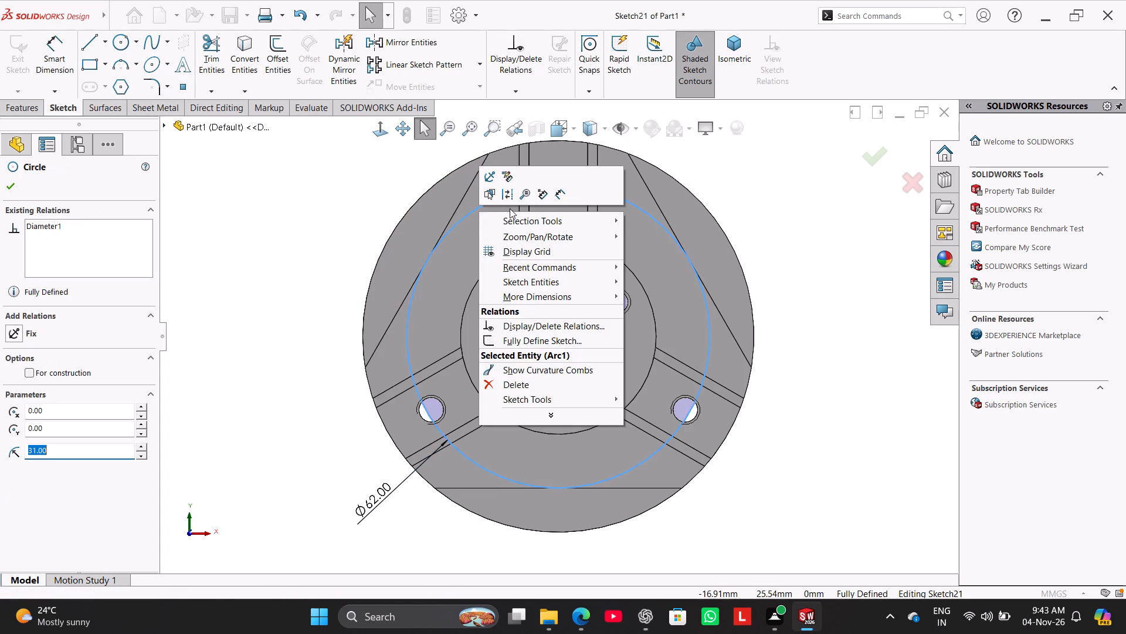
left_click(510, 196)
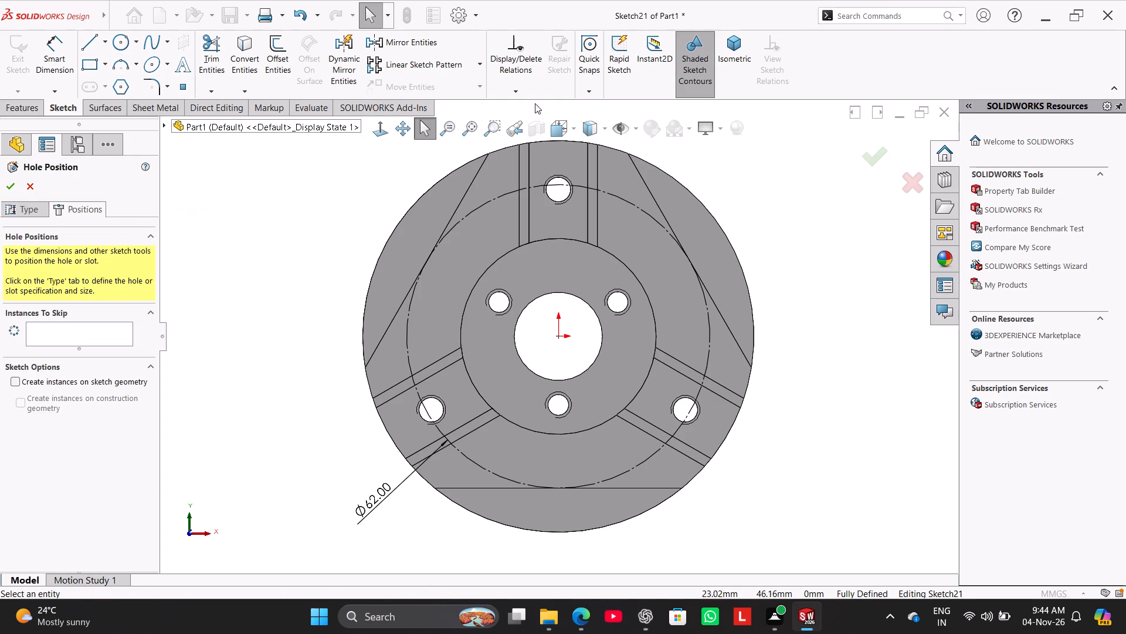
Place an M8 hole at the construction circle's bottom quadrant and pattern it to 3 equally spaced instances over 360° about the origin.
left_click(184, 84)
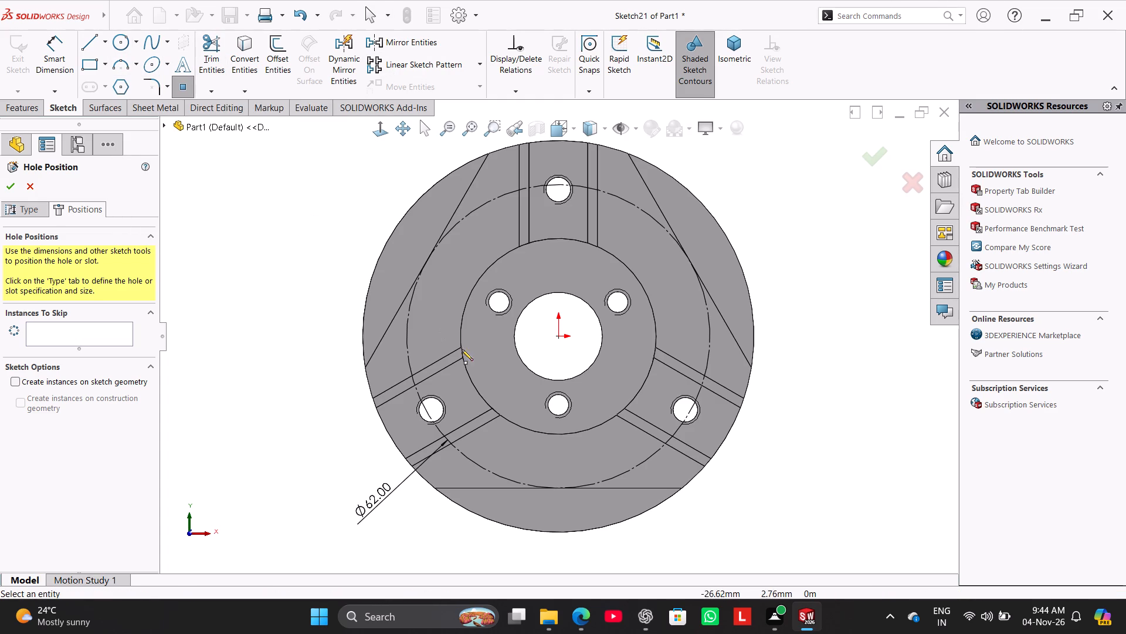
left_click(558, 488)
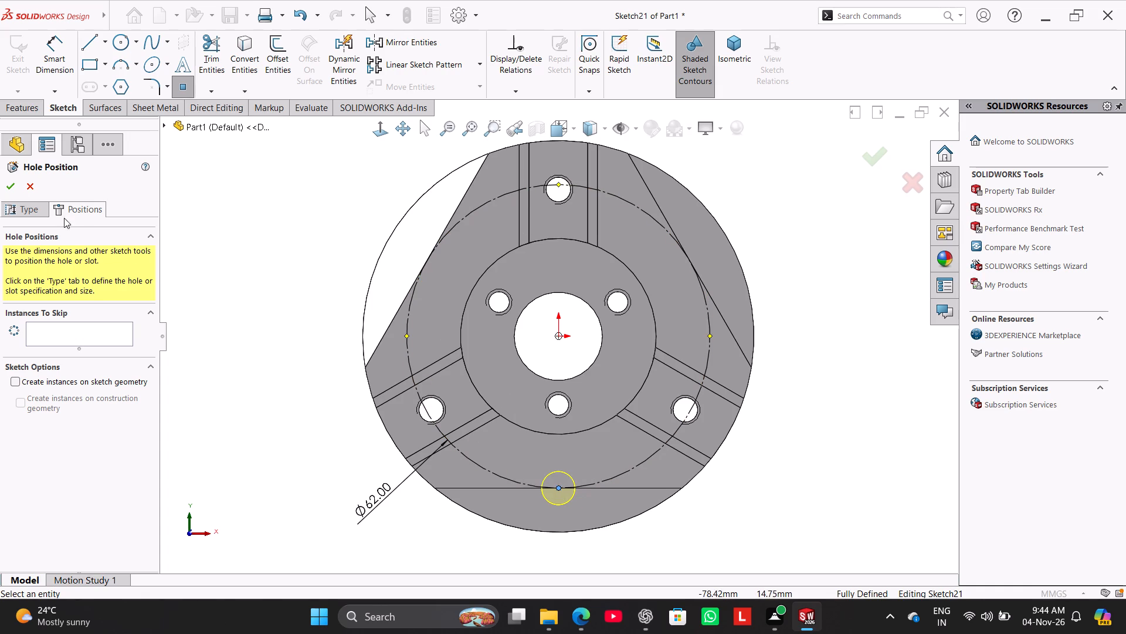
left_click(484, 62)
left_click(491, 96)
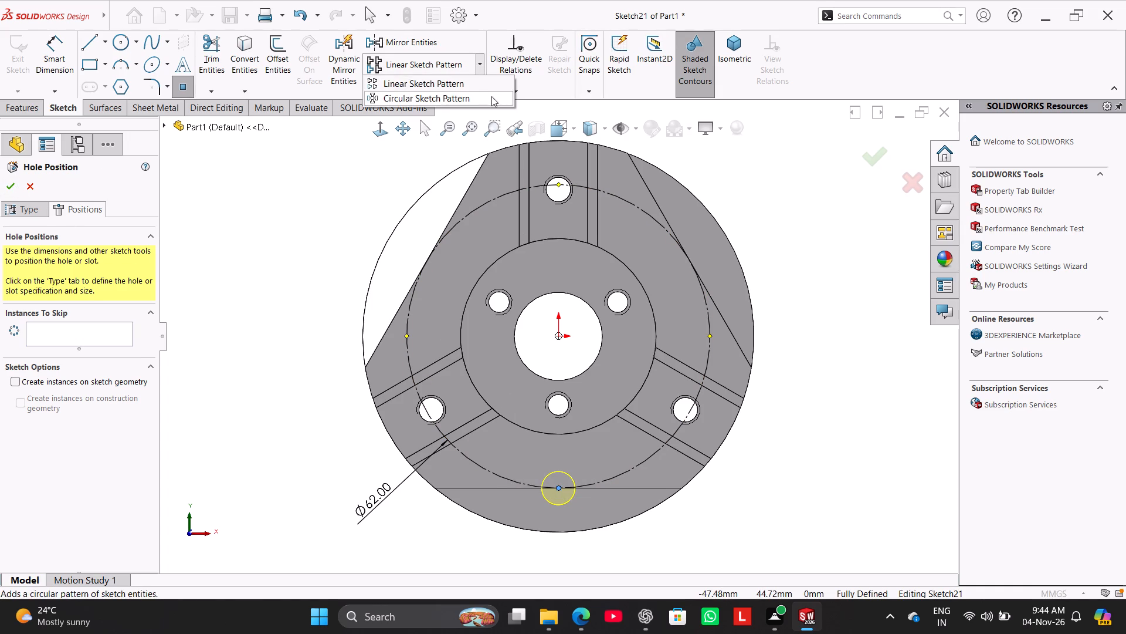
double_click(117, 361)
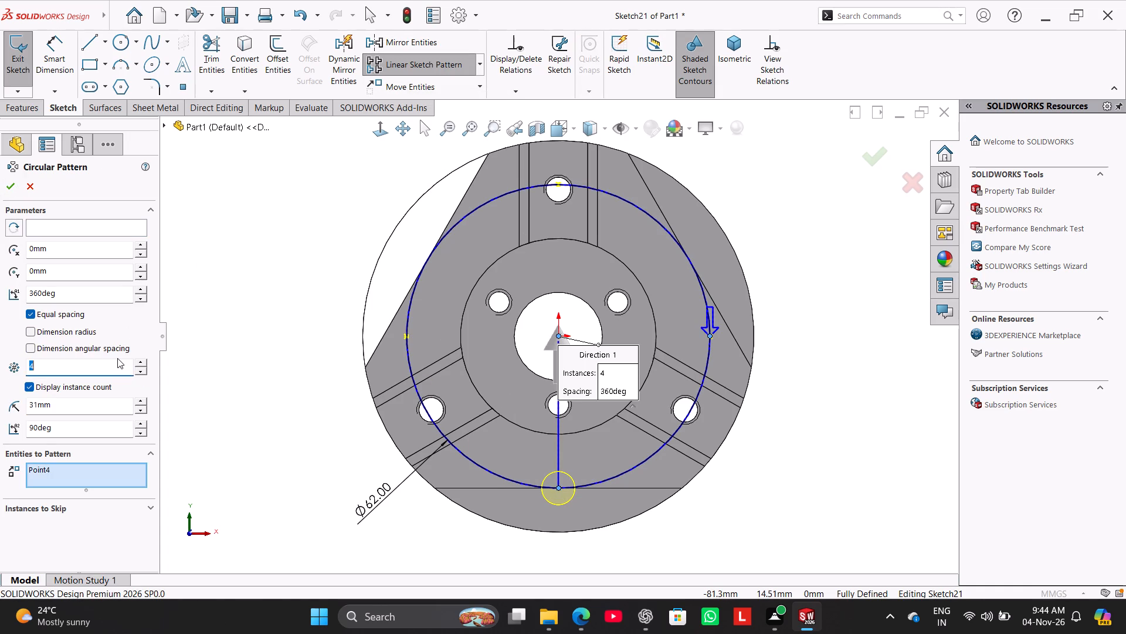
key("3")
key("Return")
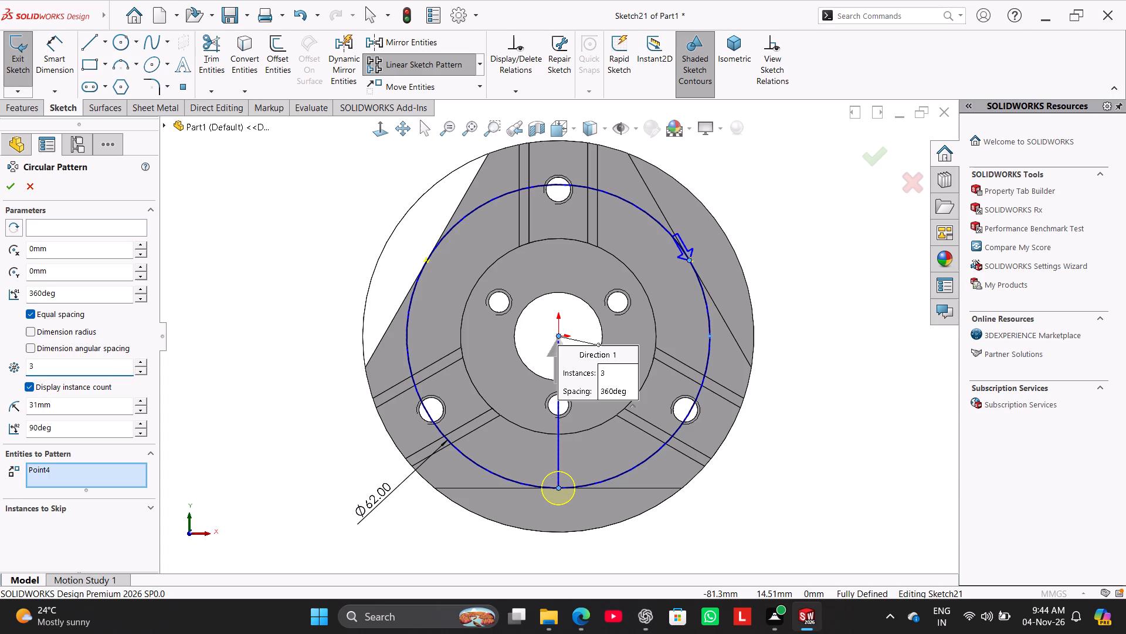
left_click(69, 228)
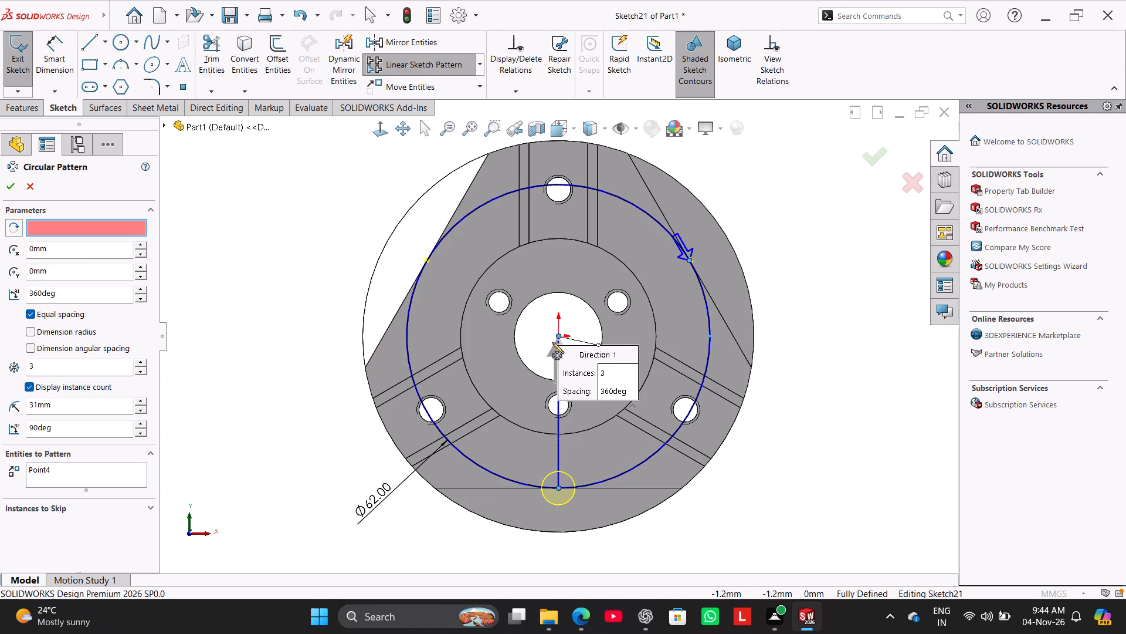
left_click(558, 338)
left_click(12, 183)
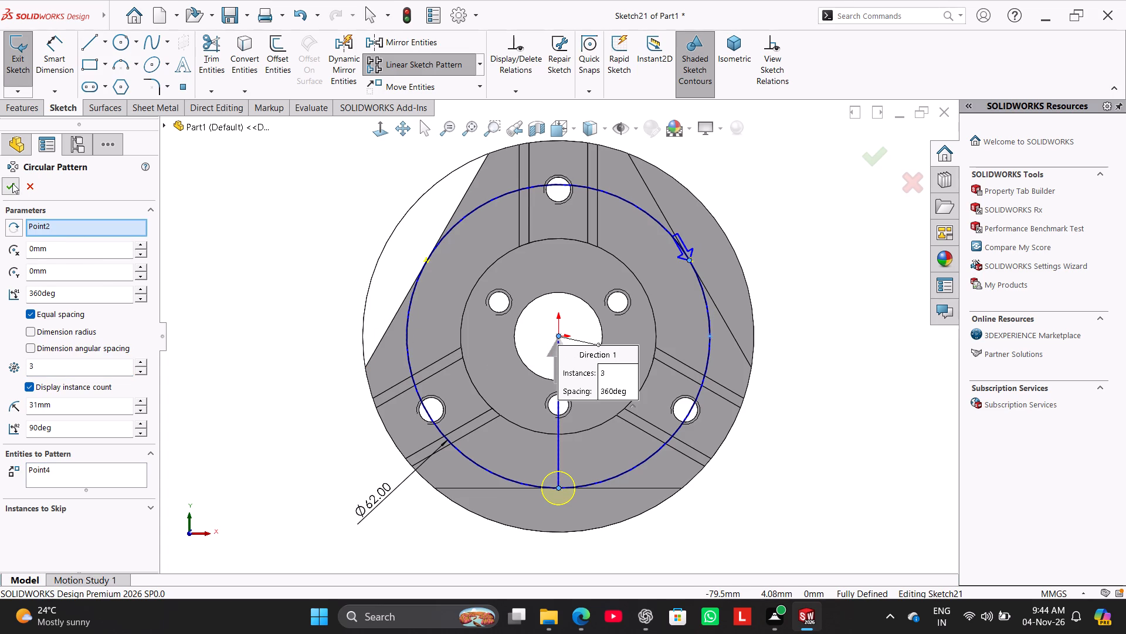
left_click(247, 251)
left_click(15, 180)
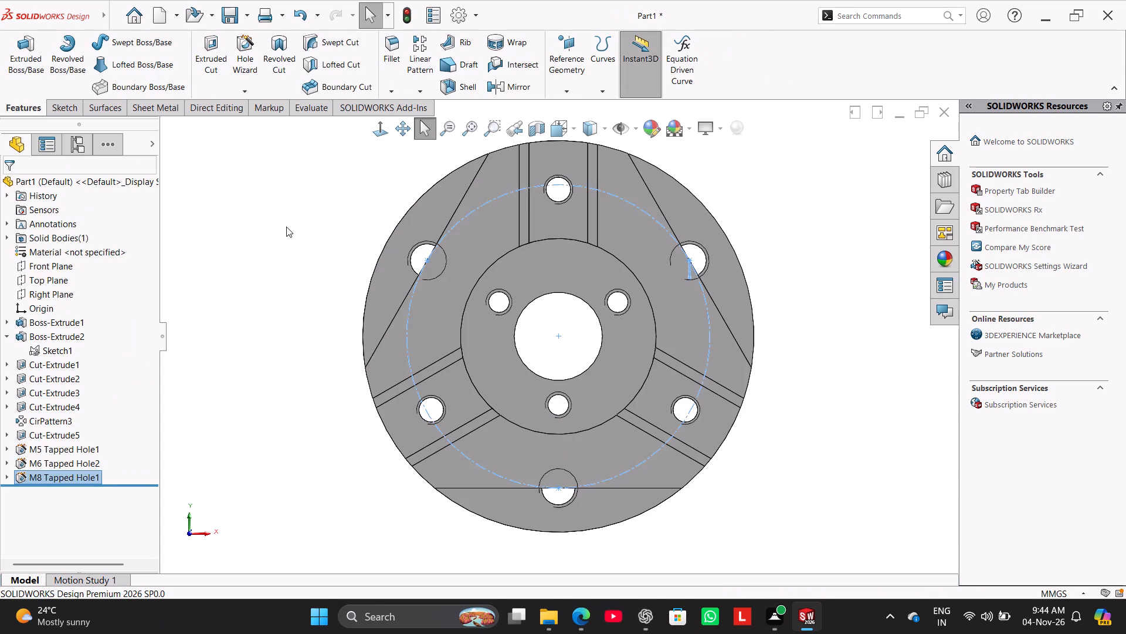
In the sketch of Boss-Extrude2, add a 12 mm diameter circle centred where the 30° centreline crosses the upper-left flat.
left_click(286, 227)
middle_click_drag(324, 236, 306, 221)
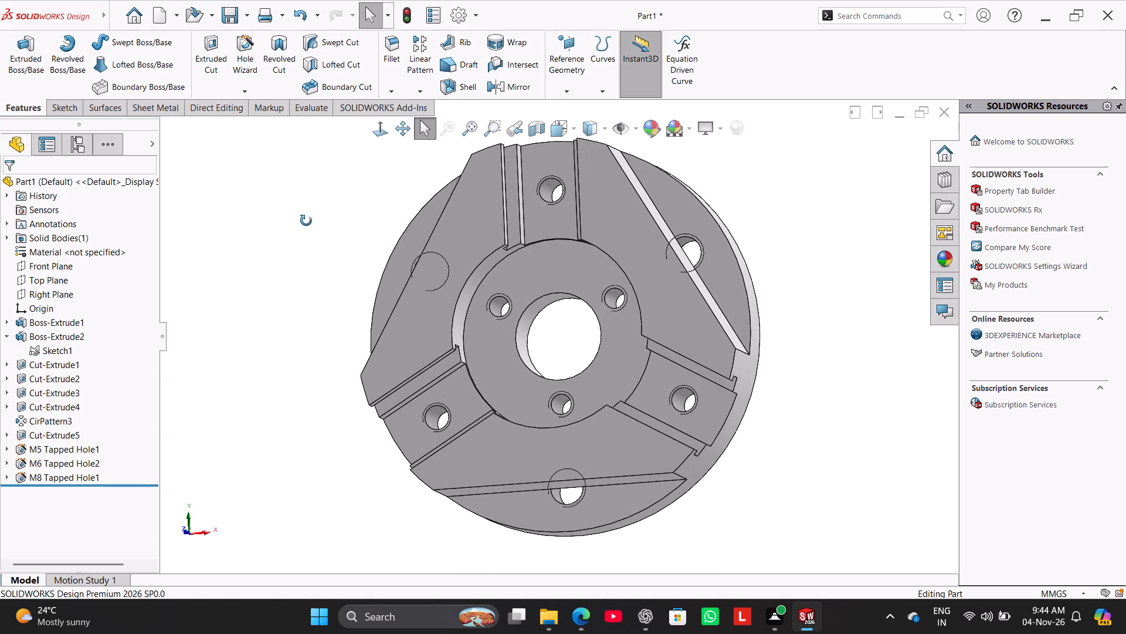
middle_click_drag(306, 221, 306, 220)
left_click(306, 228)
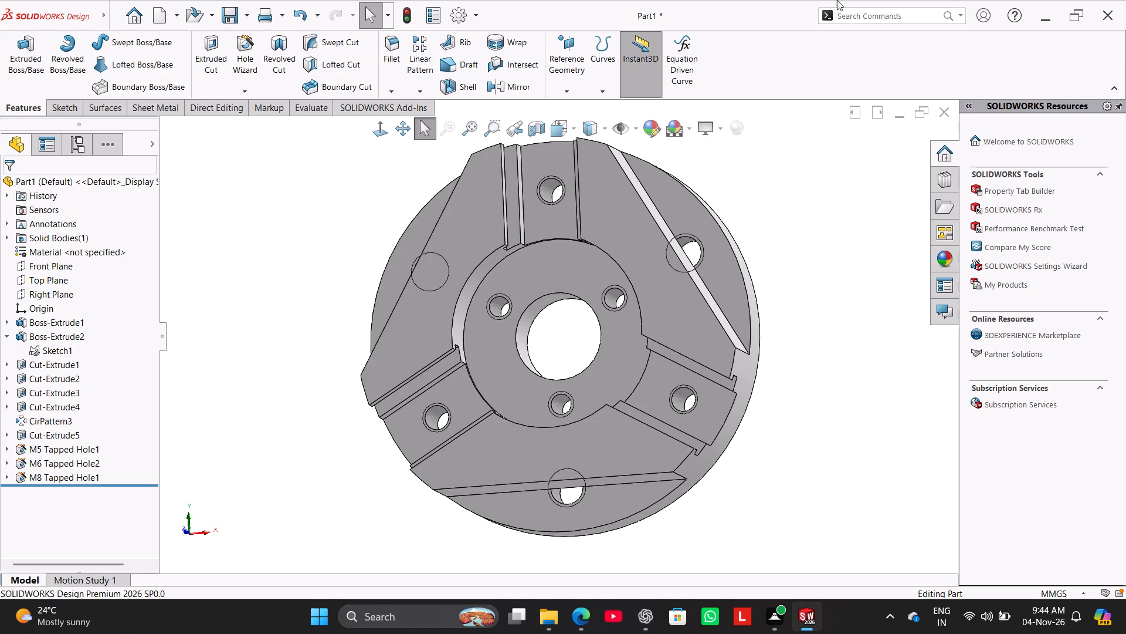
right_click(59, 336)
left_click(91, 303)
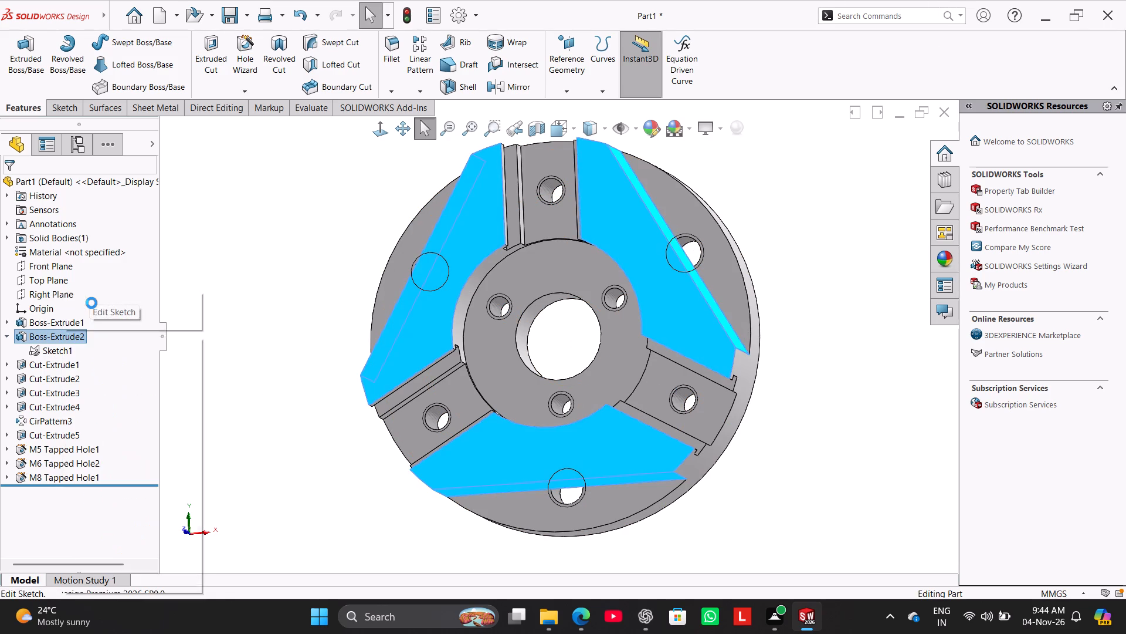
left_click(287, 274)
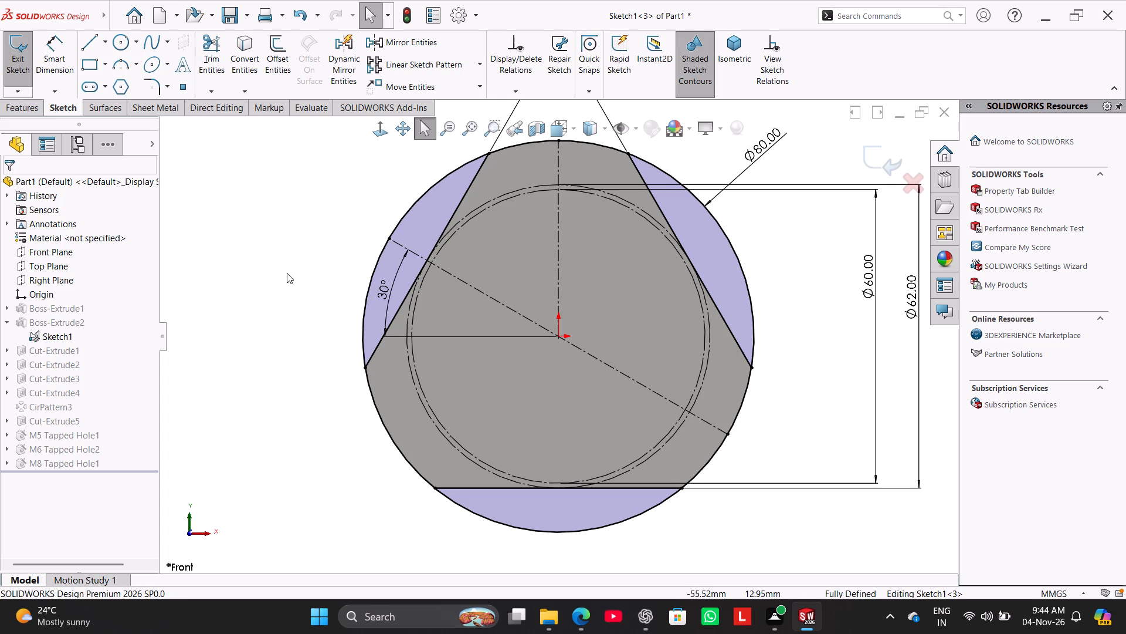
left_click(122, 39)
left_click(427, 259)
left_click(450, 284)
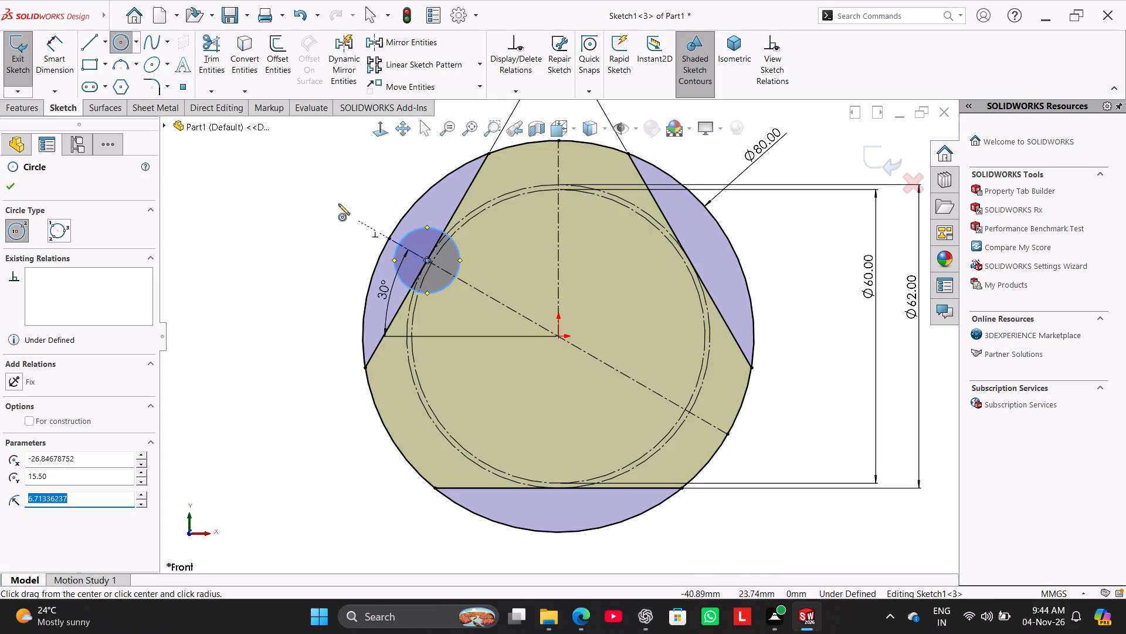
left_click(50, 51)
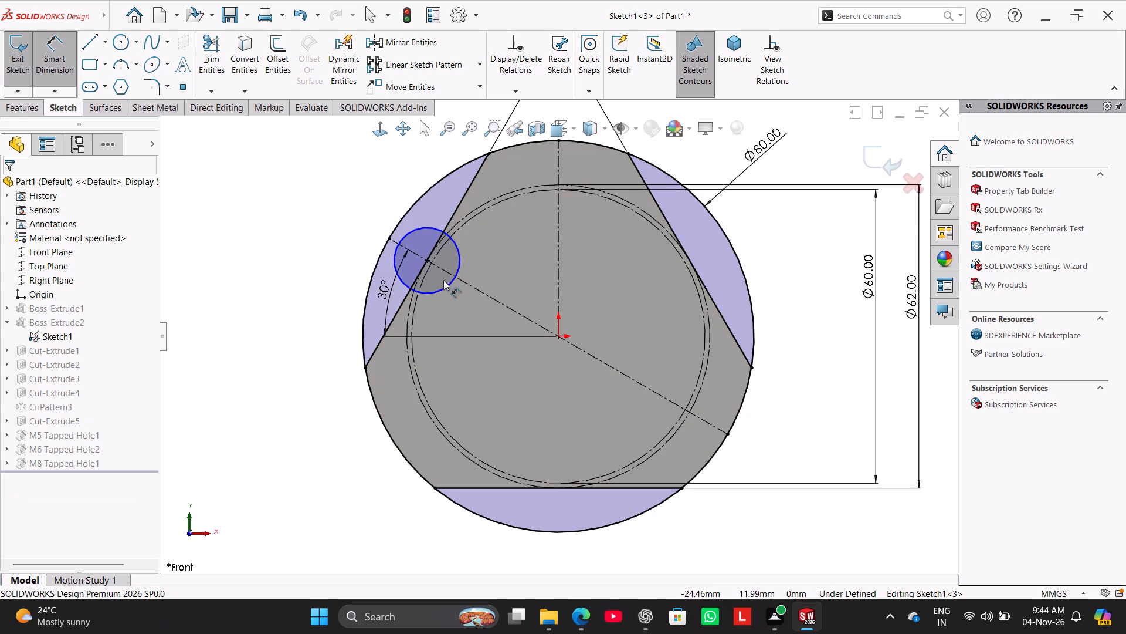
left_click_drag(447, 288, 446, 301)
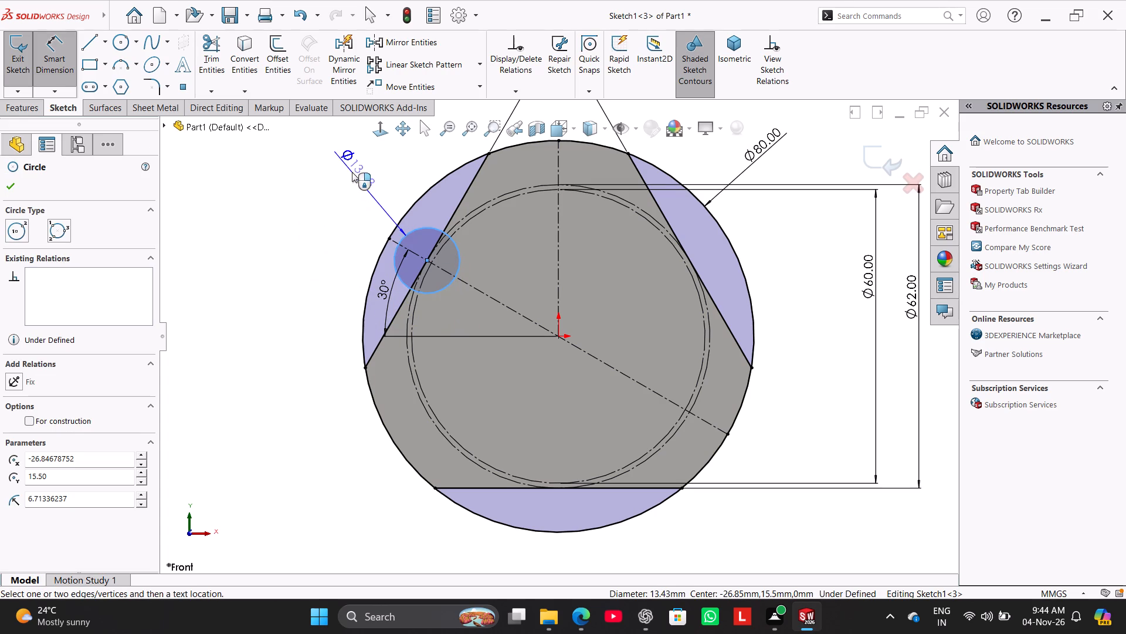
left_click(352, 172)
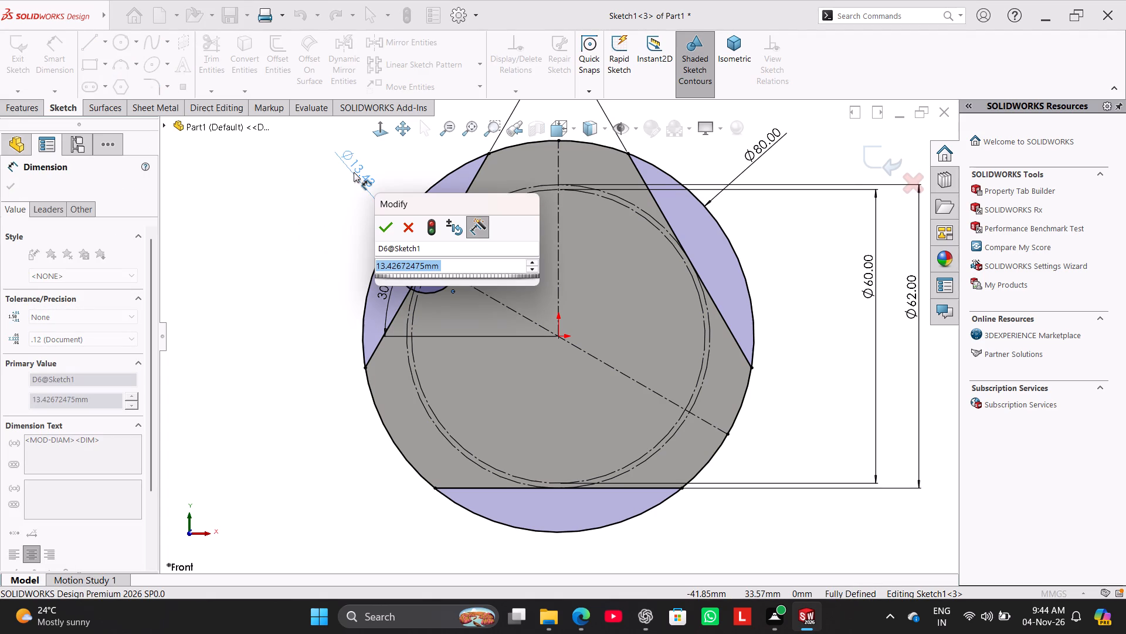
type("12")
key("Return")
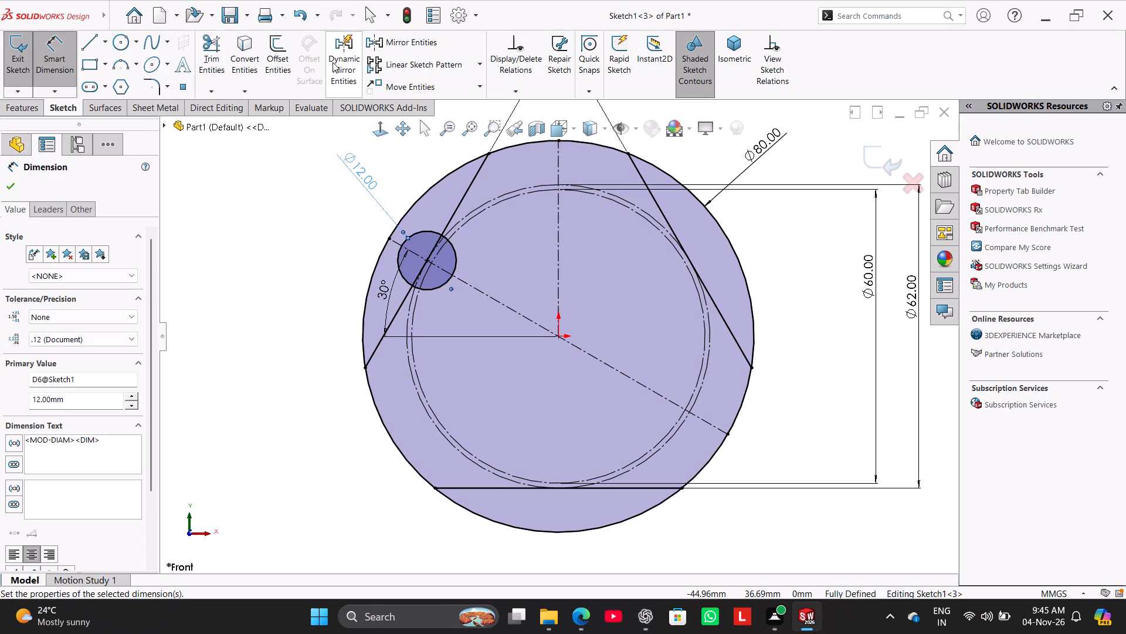
Trim away the 12 mm circle's outer half and the upper-left flat's segment inside it, leaving an inward semicircle.
left_click(216, 39)
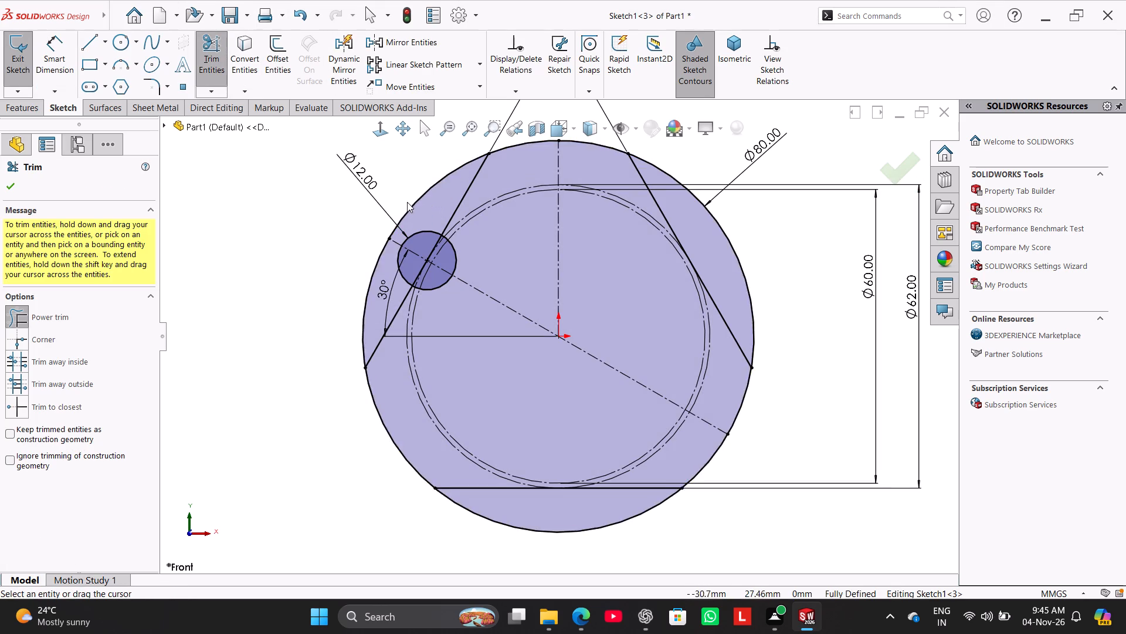
left_click_drag(428, 210, 426, 241)
left_click_drag(409, 272, 401, 285)
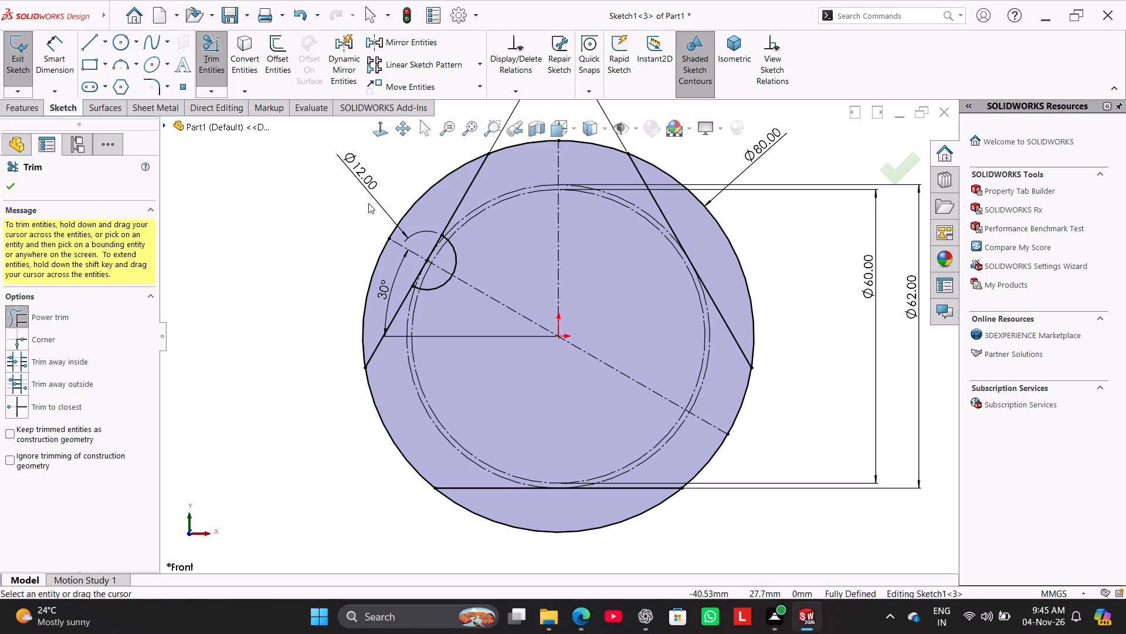
scroll(434, 221, "down", 5)
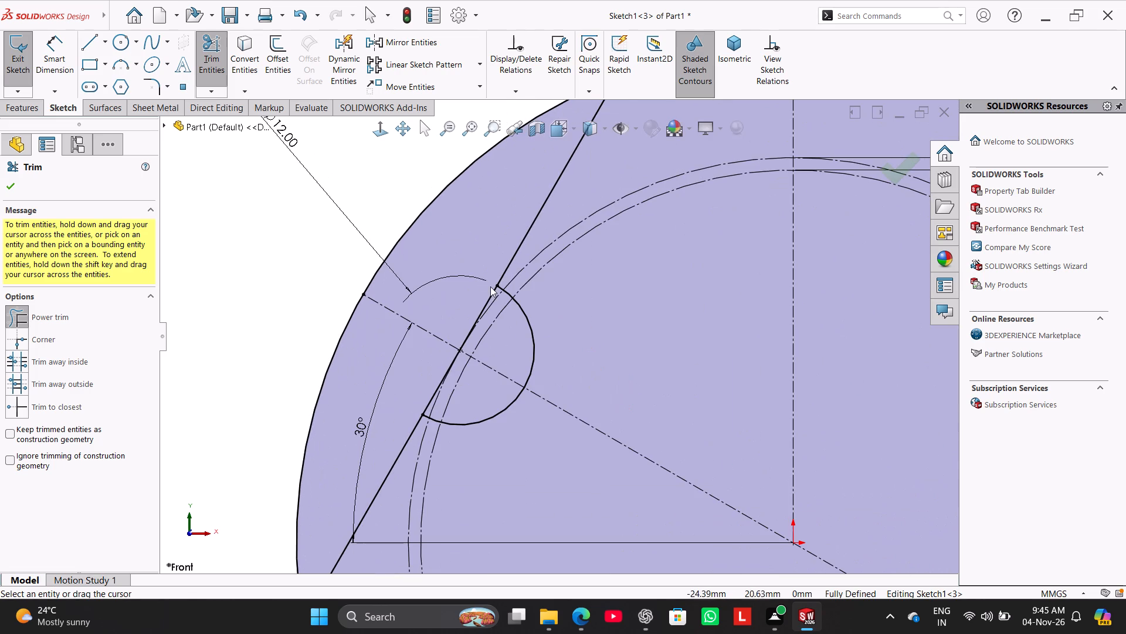
scroll(481, 270, "down", 5)
left_click_drag(548, 355, 529, 348)
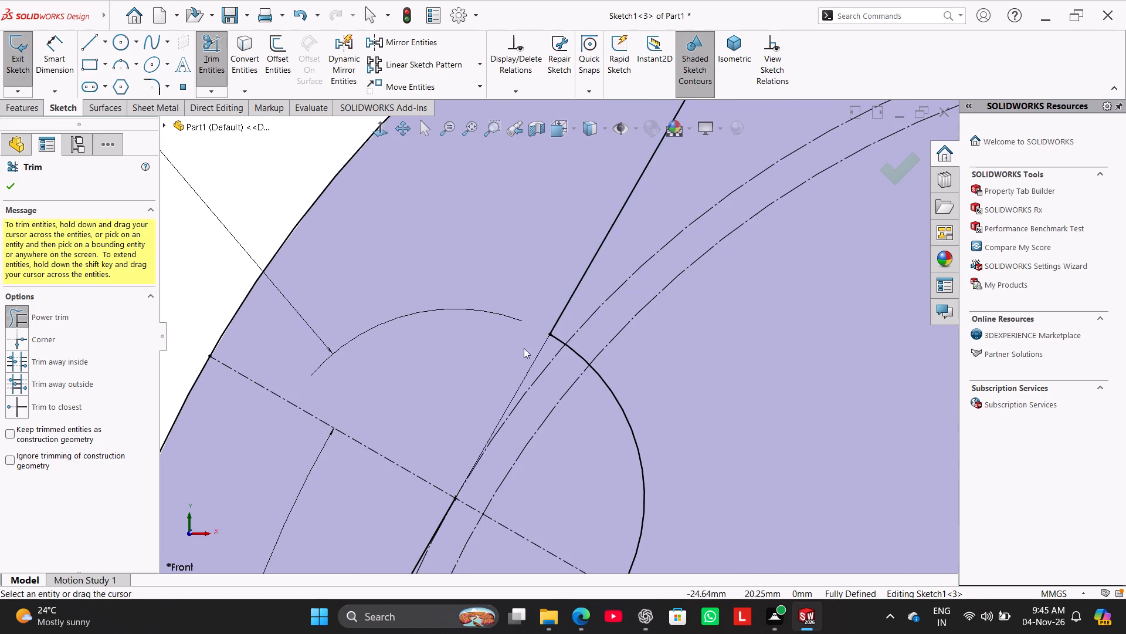
scroll(501, 367, "up", 5)
scroll(481, 415, "down", 5)
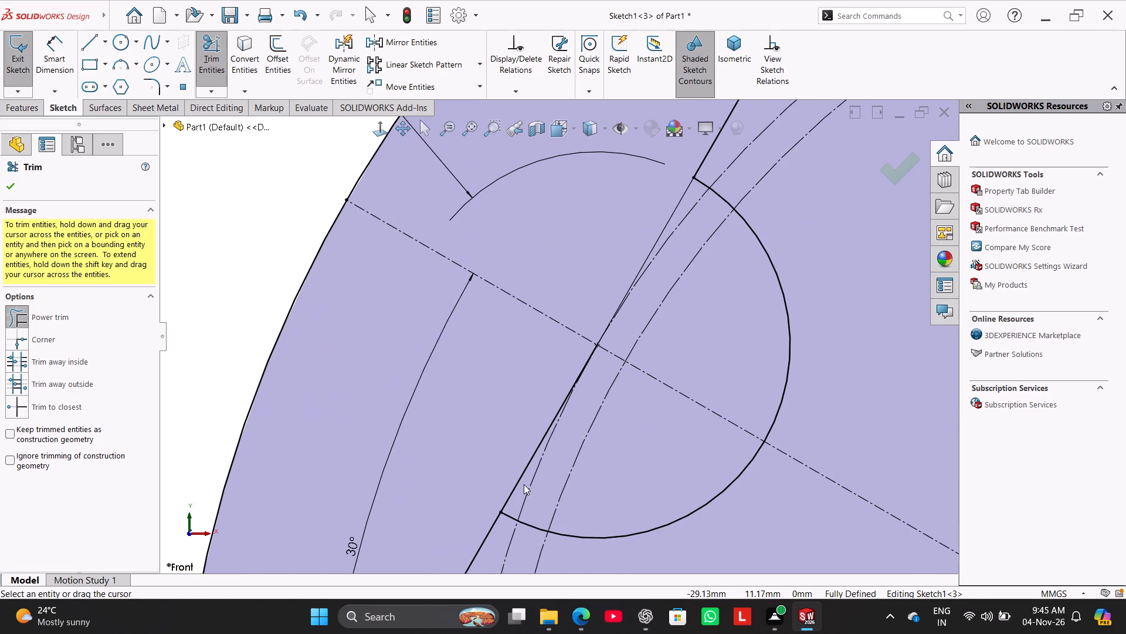
left_click_drag(524, 485, 495, 463)
scroll(508, 362, "down", 2)
scroll(515, 349, "up", 7)
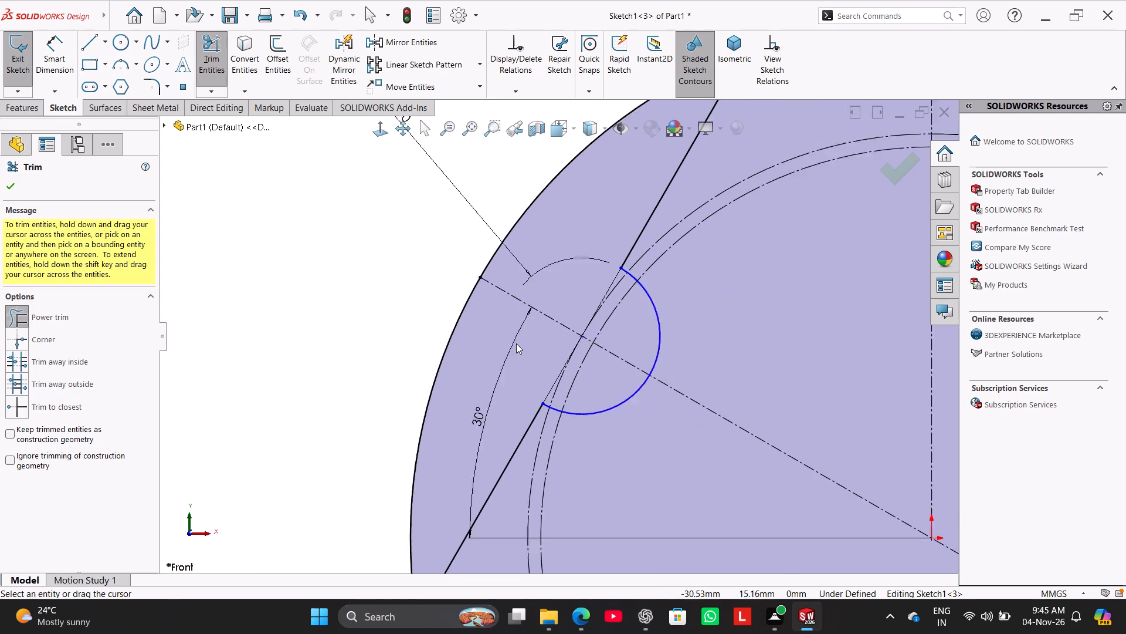
scroll(516, 343, "up", 1)
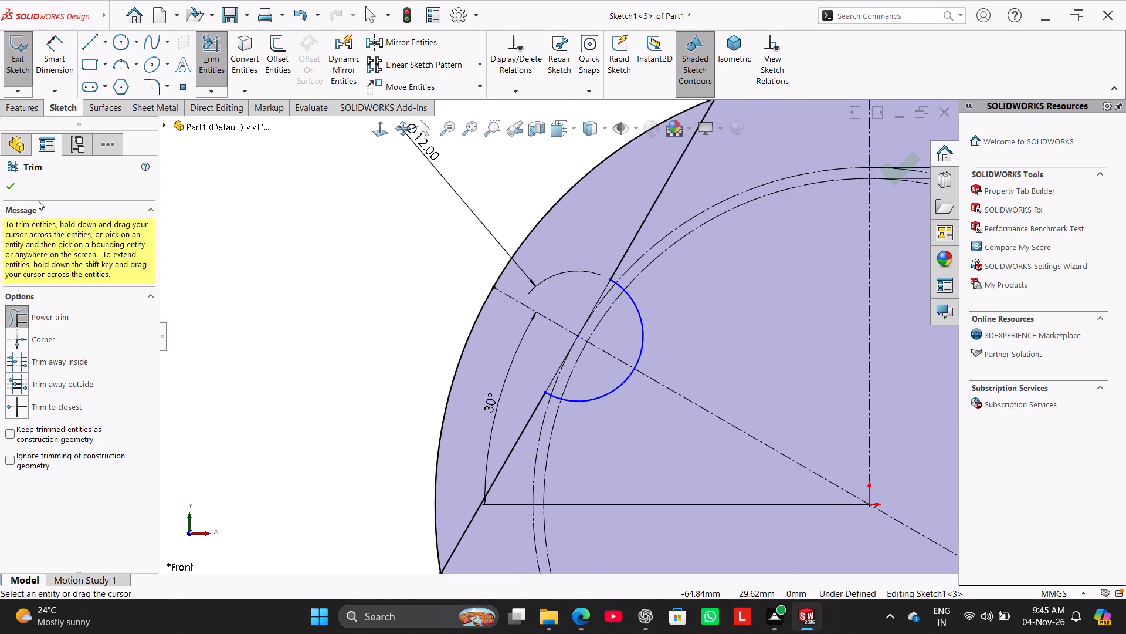
left_click(3, 192)
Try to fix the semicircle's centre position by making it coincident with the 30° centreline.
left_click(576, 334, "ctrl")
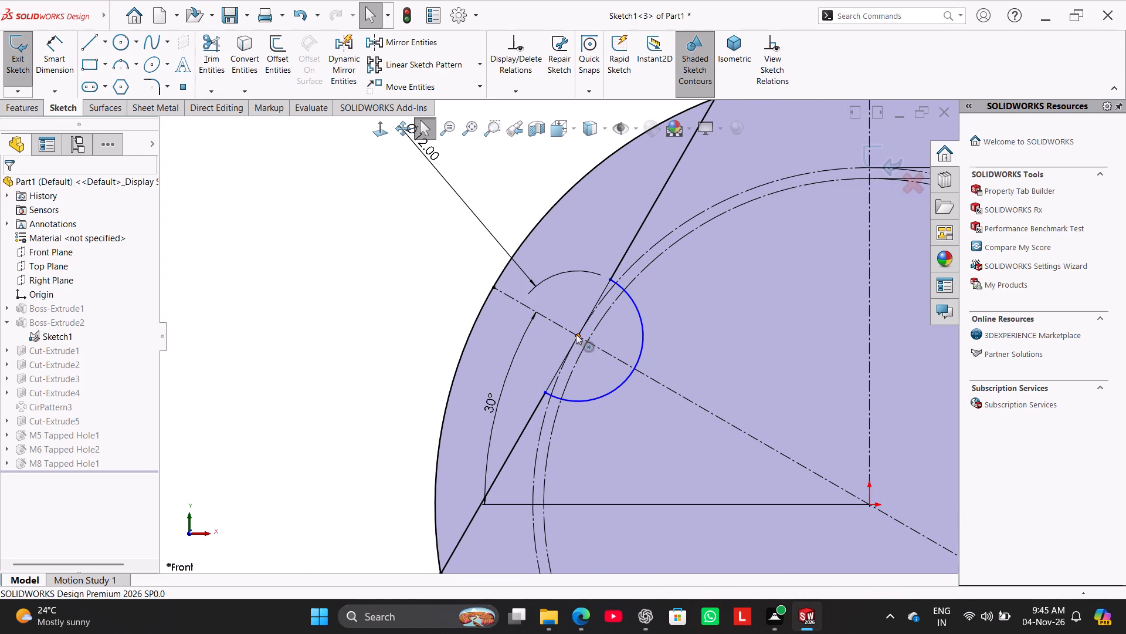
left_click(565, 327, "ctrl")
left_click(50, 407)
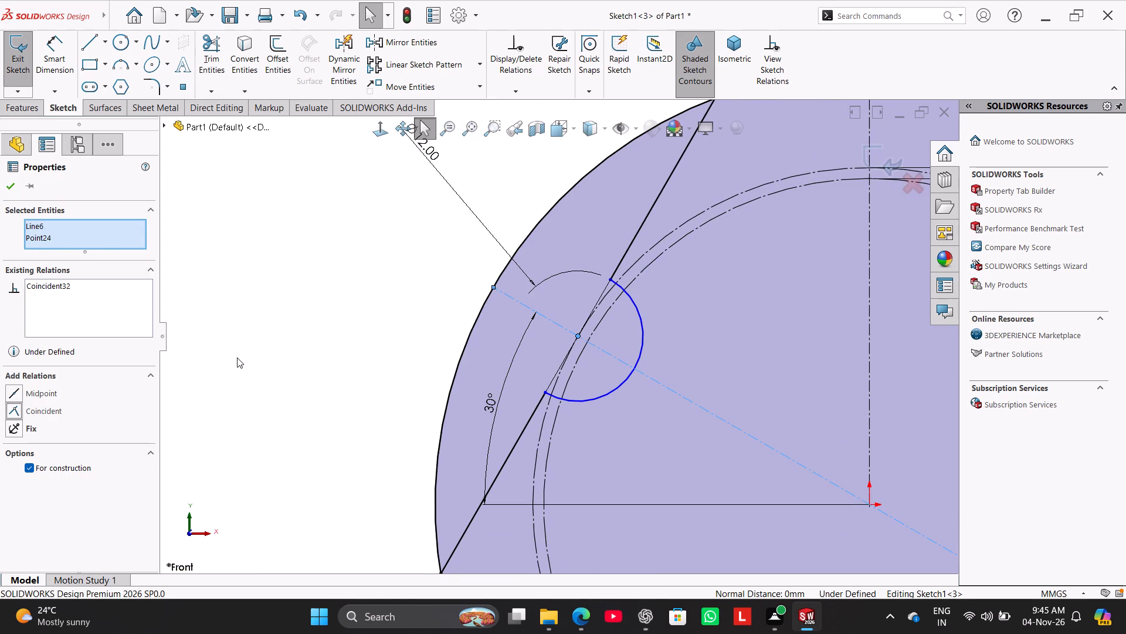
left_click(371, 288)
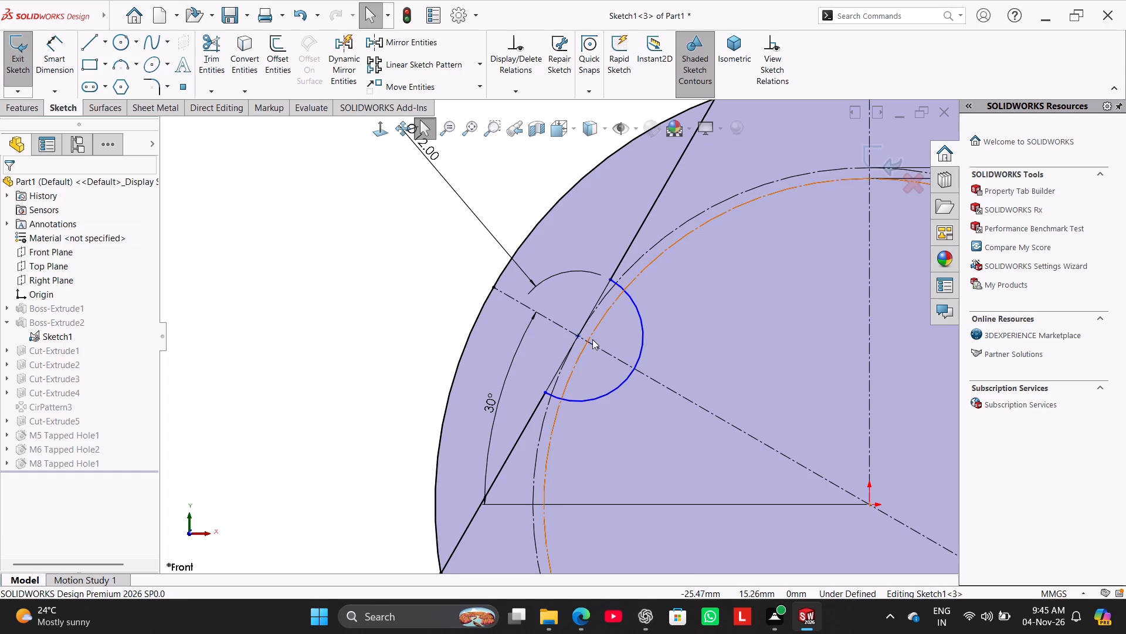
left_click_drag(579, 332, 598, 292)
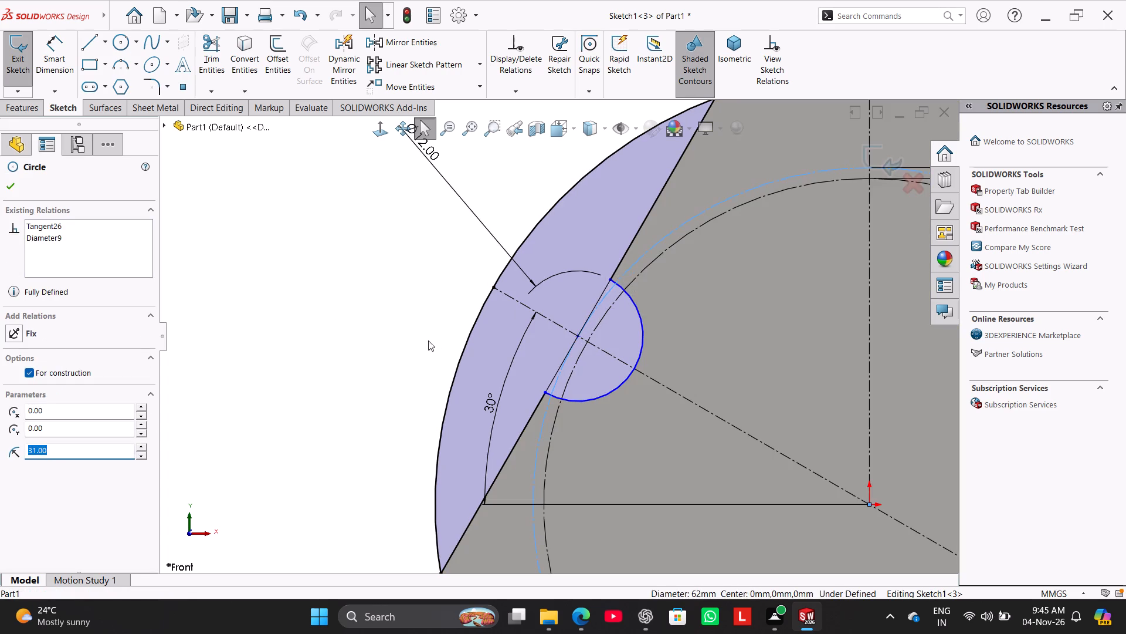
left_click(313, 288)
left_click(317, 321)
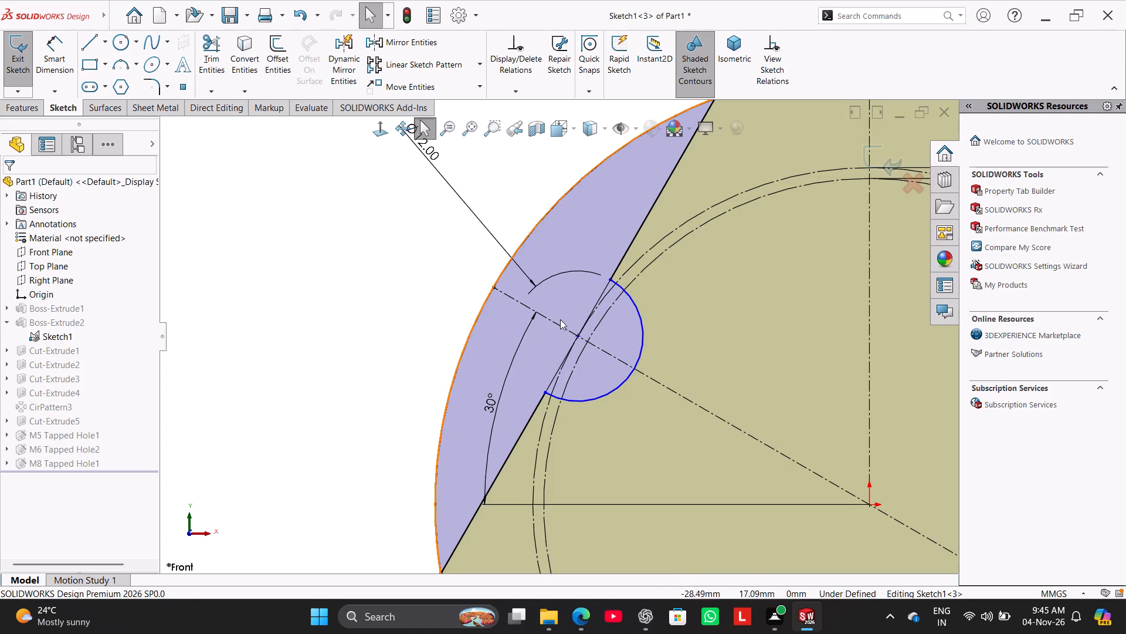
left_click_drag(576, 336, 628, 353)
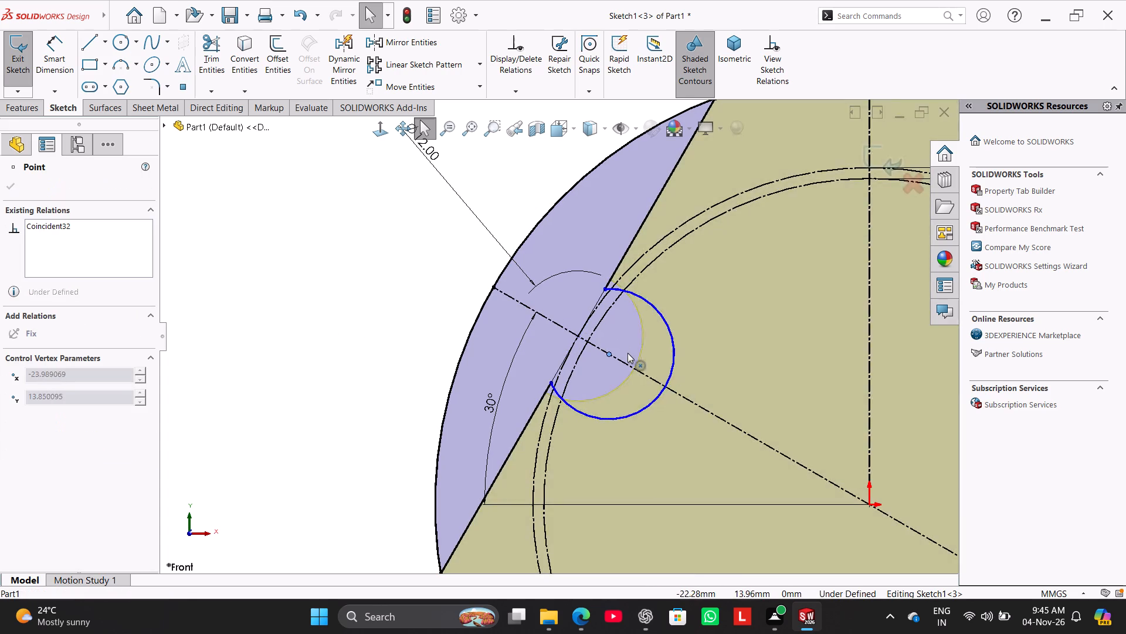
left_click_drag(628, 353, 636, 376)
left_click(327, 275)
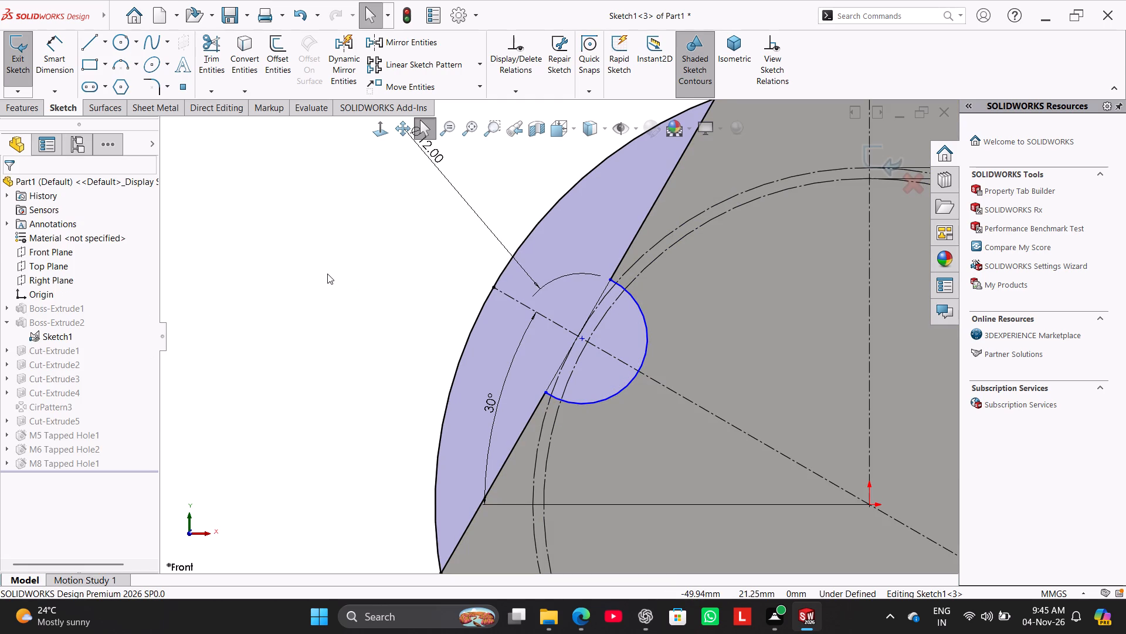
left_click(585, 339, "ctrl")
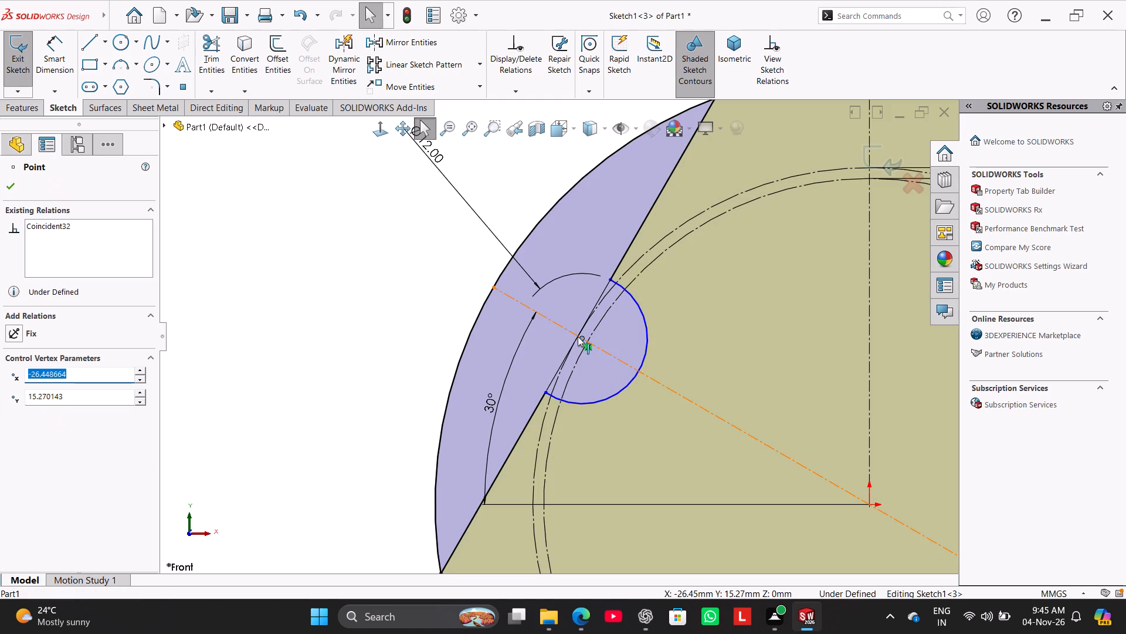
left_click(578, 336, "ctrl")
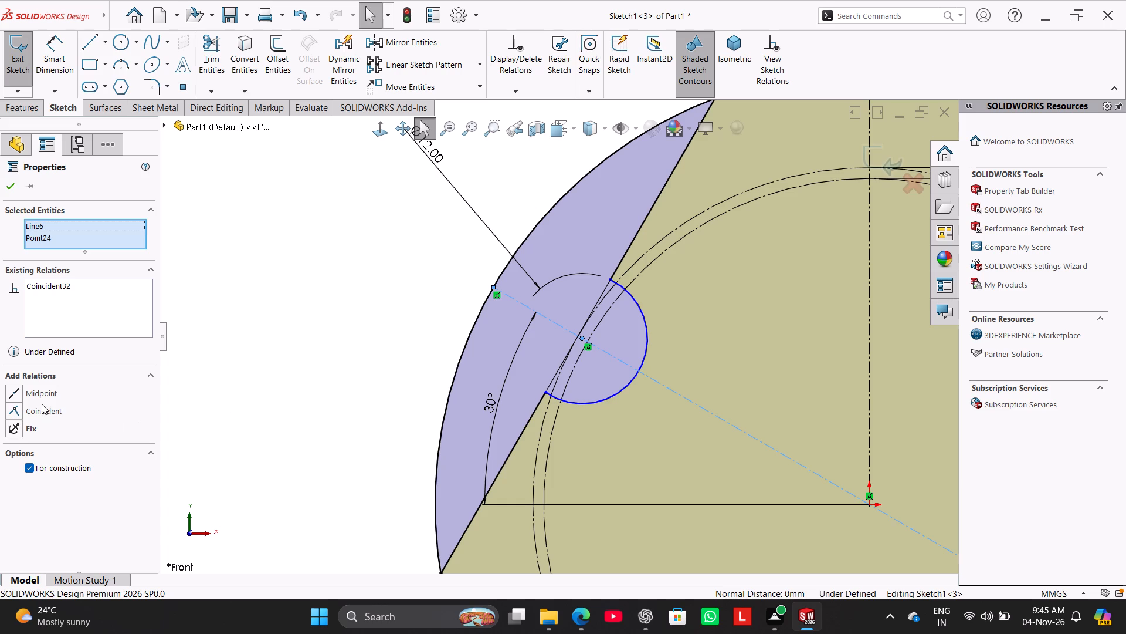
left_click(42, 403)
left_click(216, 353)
Make the semicircle's centre coincident with the 62 mm construction circle.
scroll(581, 332, "down", 4)
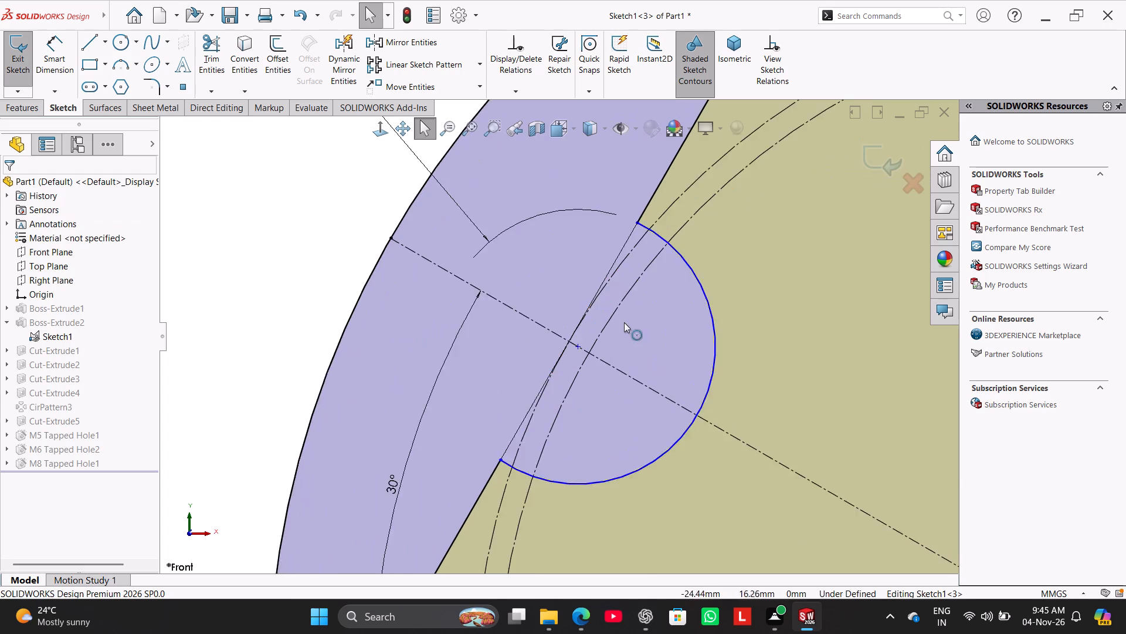
scroll(624, 322, "down", 3)
left_click_drag(530, 367, 565, 382)
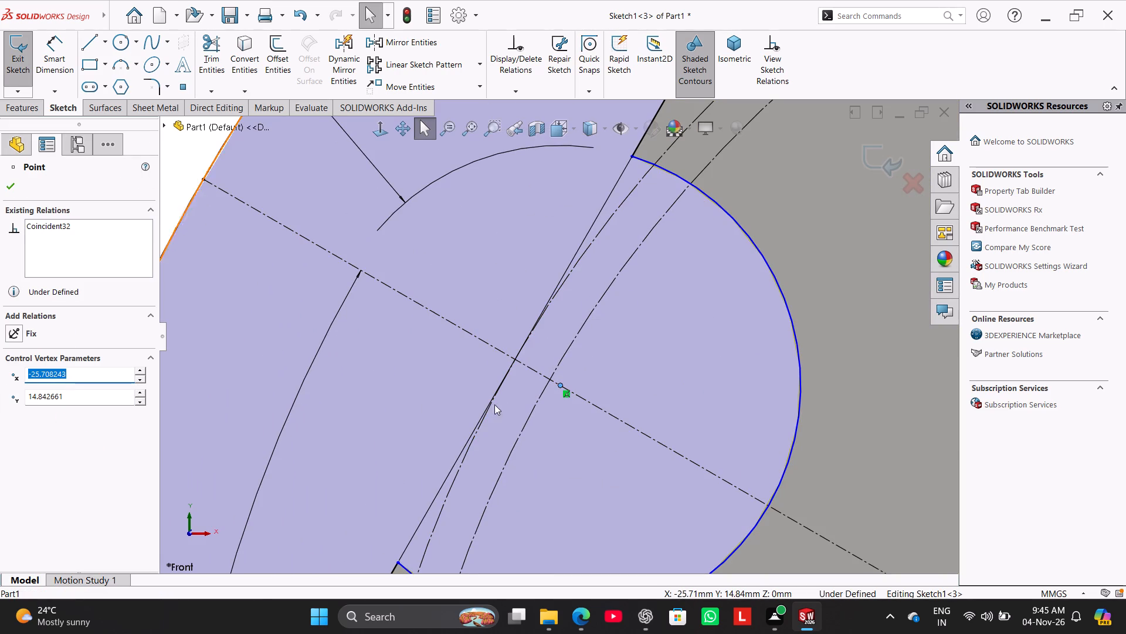
left_click(486, 411, "ctrl")
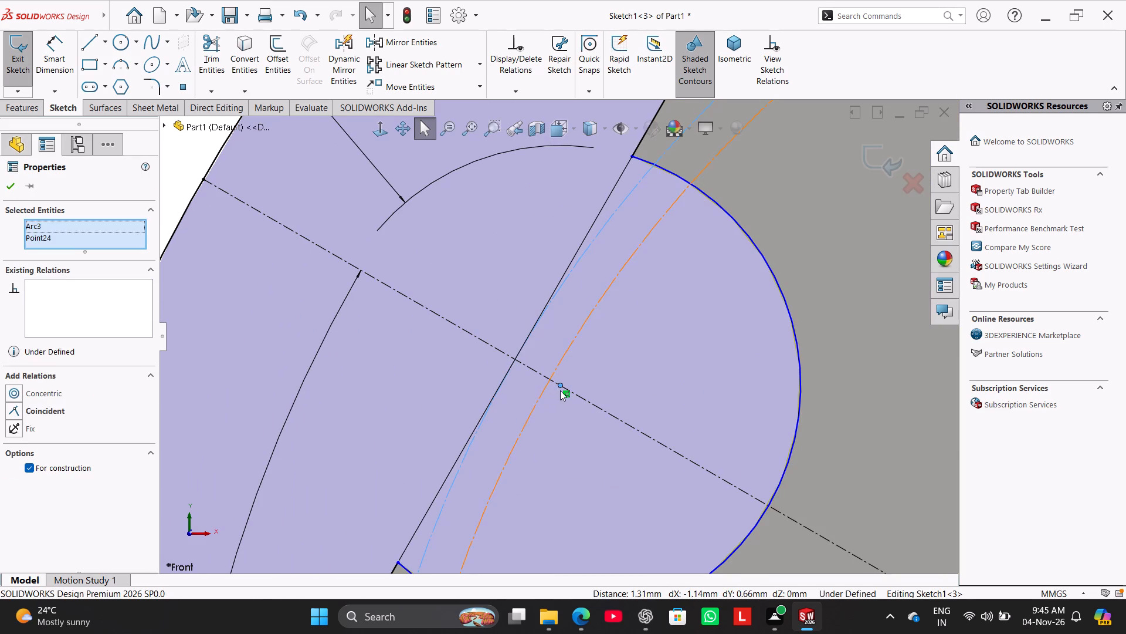
left_click(49, 410)
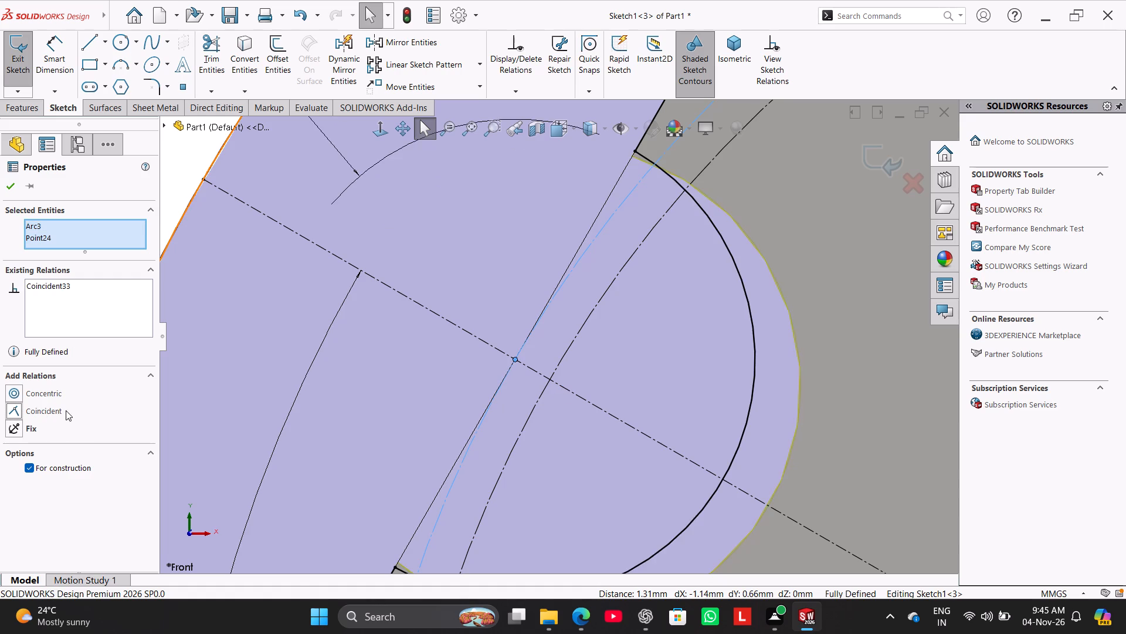
scroll(395, 364, "up", 7)
left_click(340, 295)
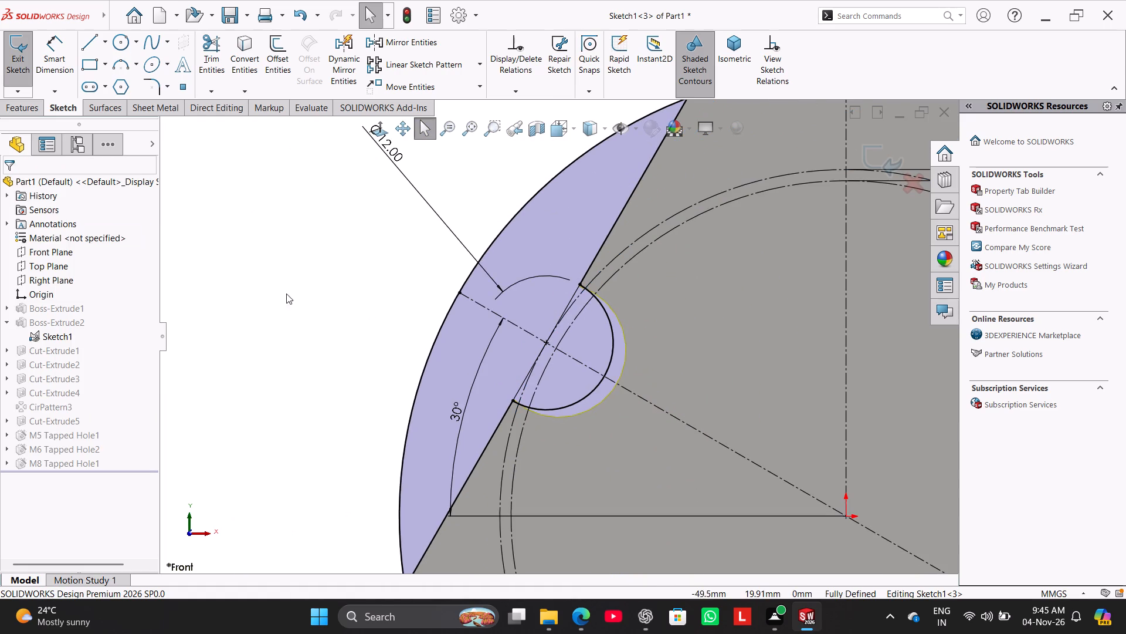
Pattern the 12 mm semicircle circularly about the origin to 3 equally spaced instances over 360°.
scroll(275, 292, "up", 6)
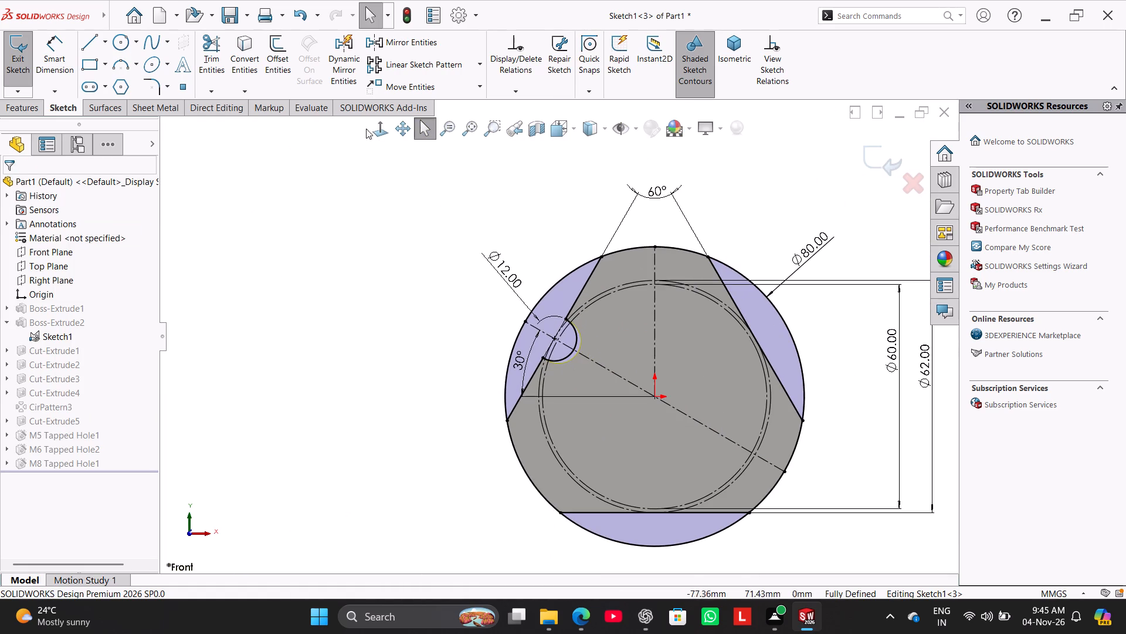
left_click(567, 358)
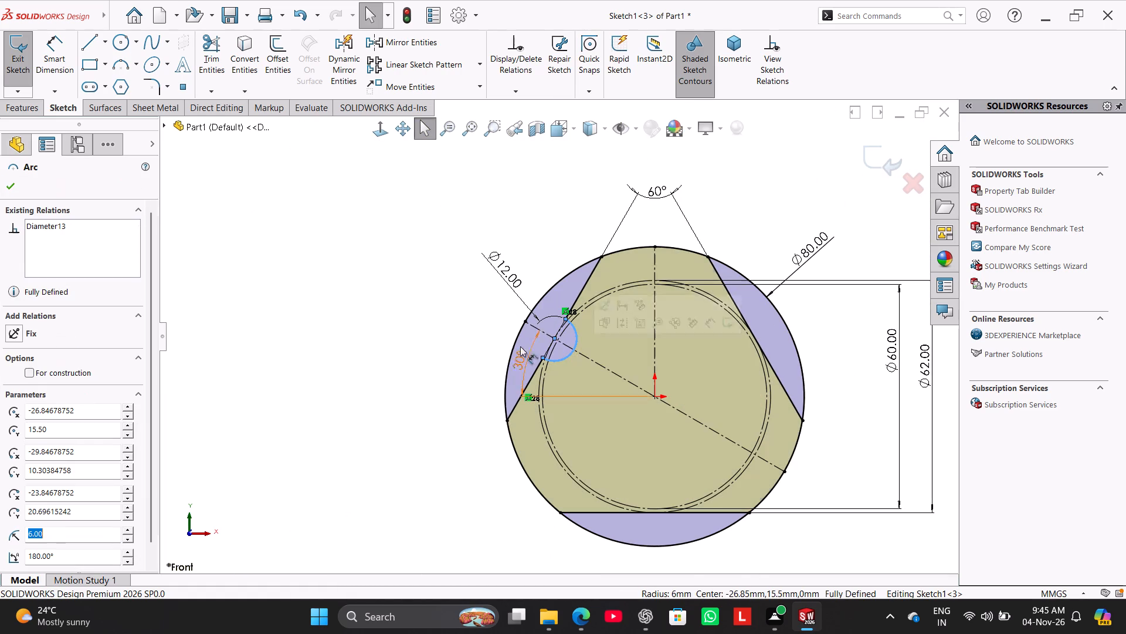
left_click(481, 66)
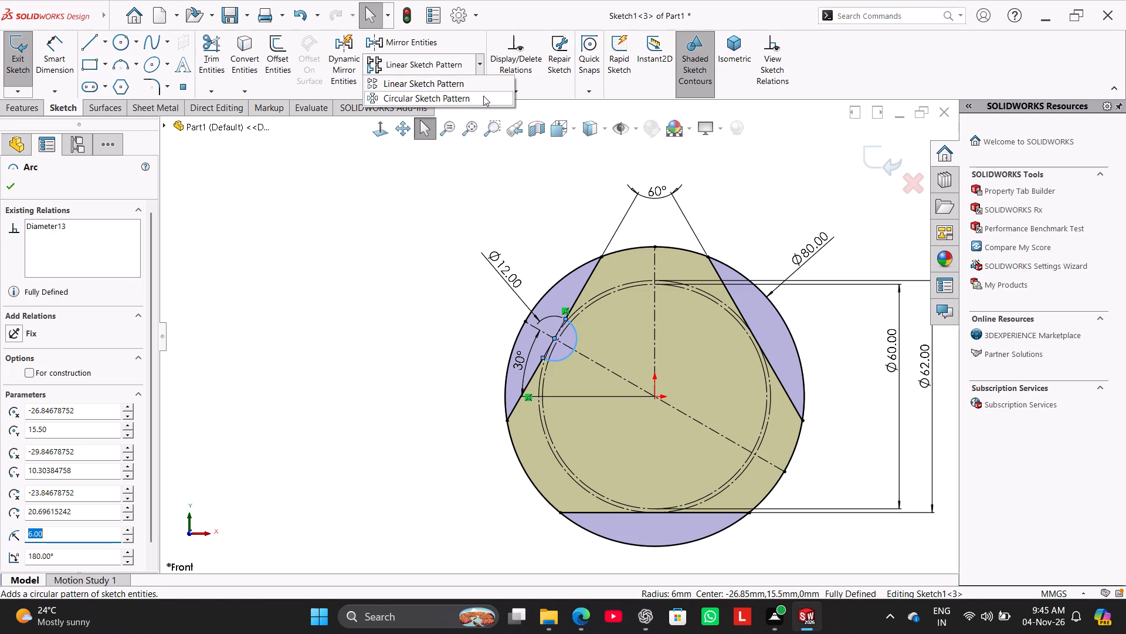
left_click(484, 96)
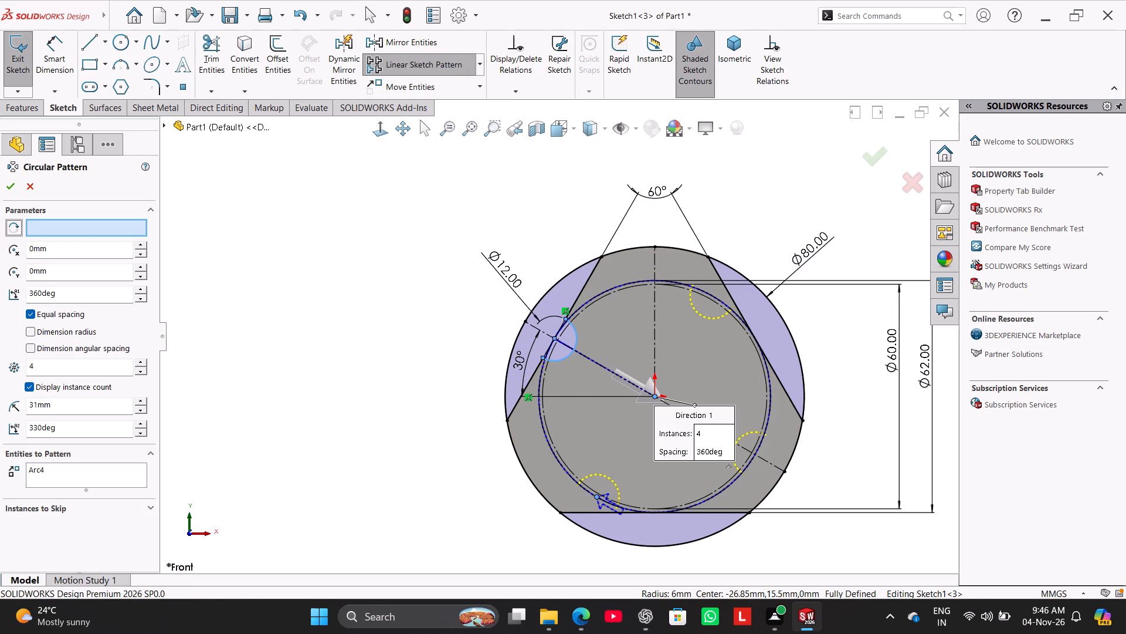
double_click(113, 370)
key("3")
key("Return")
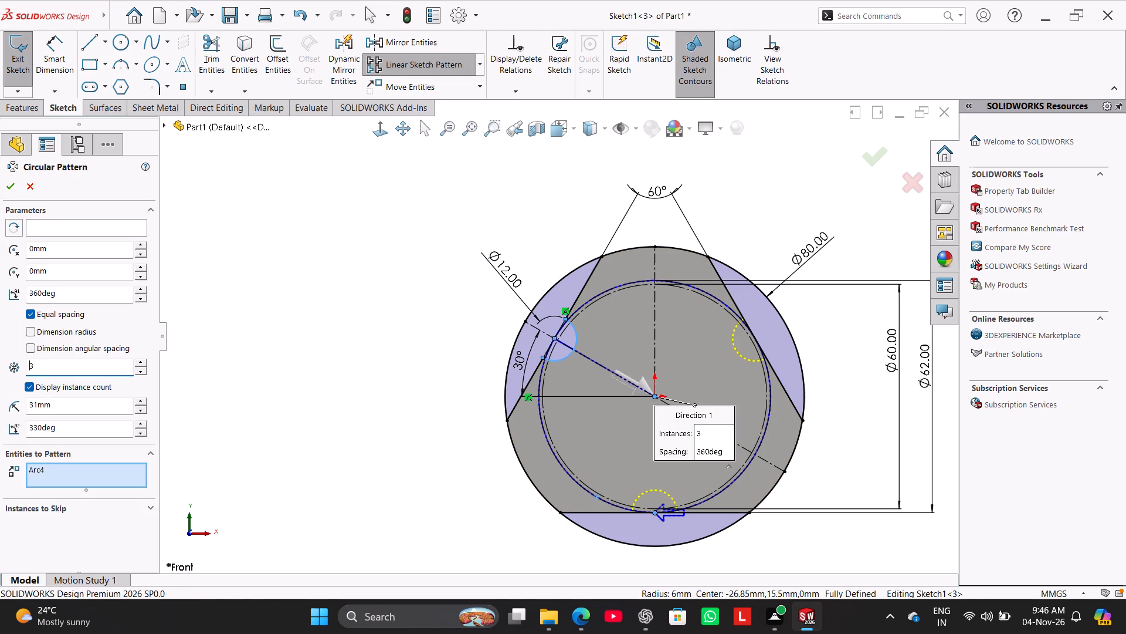
left_click(74, 227)
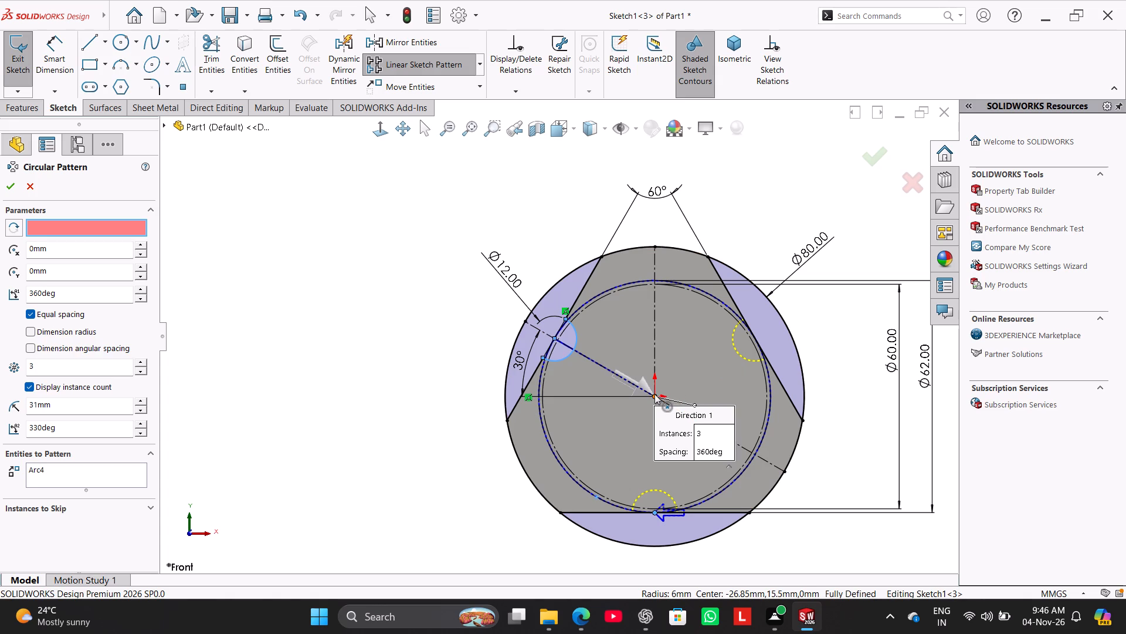
left_click(656, 394)
left_click(10, 187)
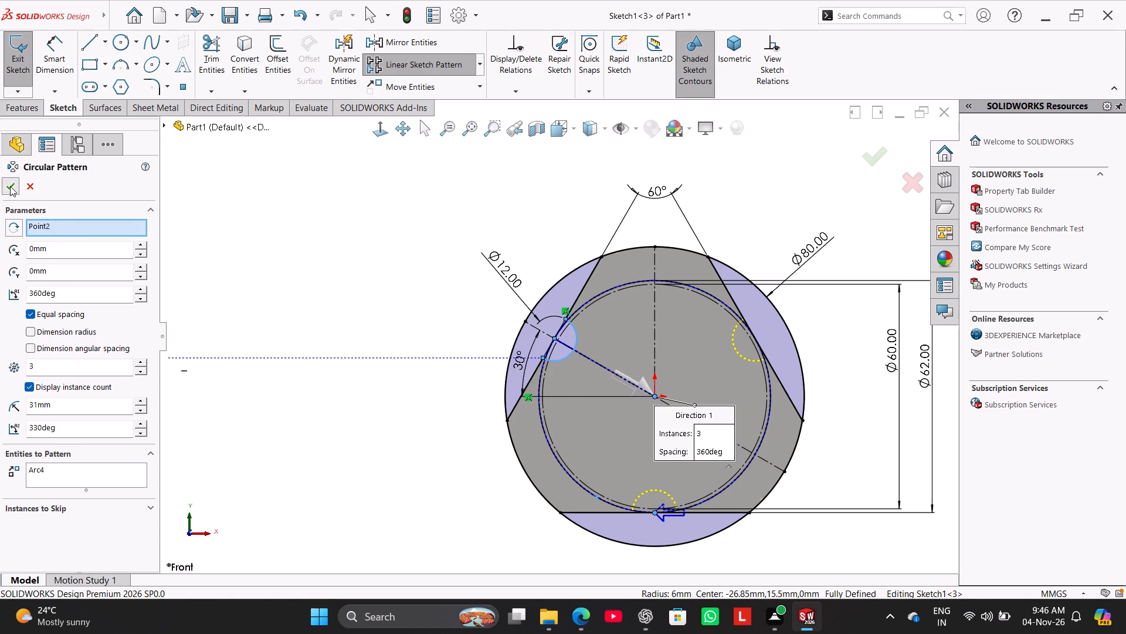
left_click(345, 285)
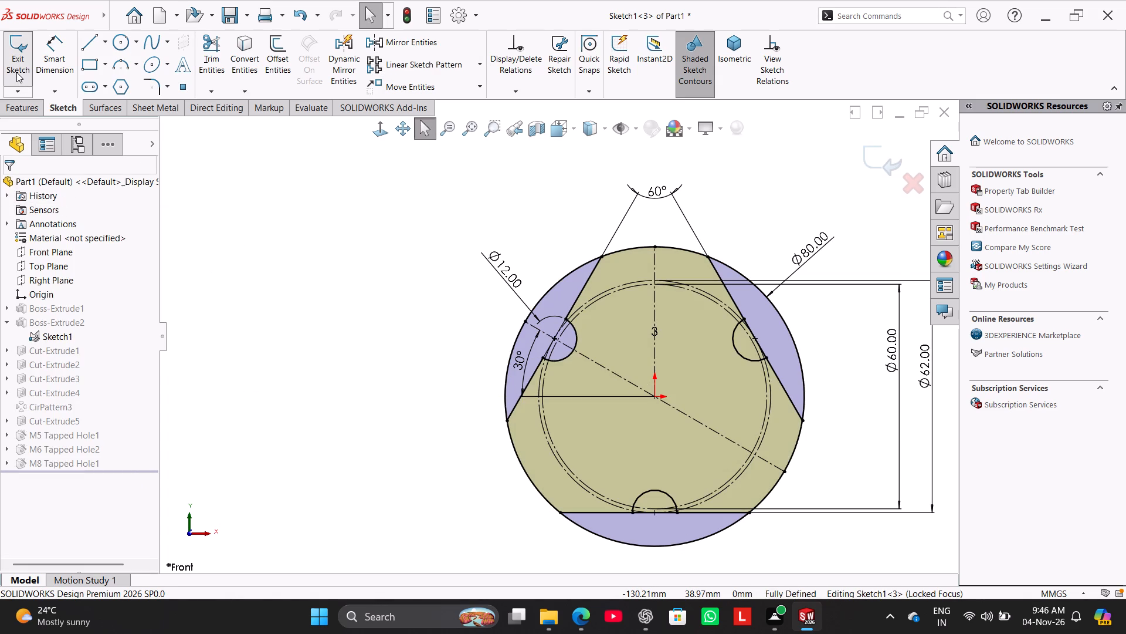
Trim the upper-right flat's segment inside the patterned semicircle.
left_click(211, 55)
scroll(769, 298, "down", 3)
scroll(744, 340, "down", 10)
left_click_drag(481, 327, 480, 327)
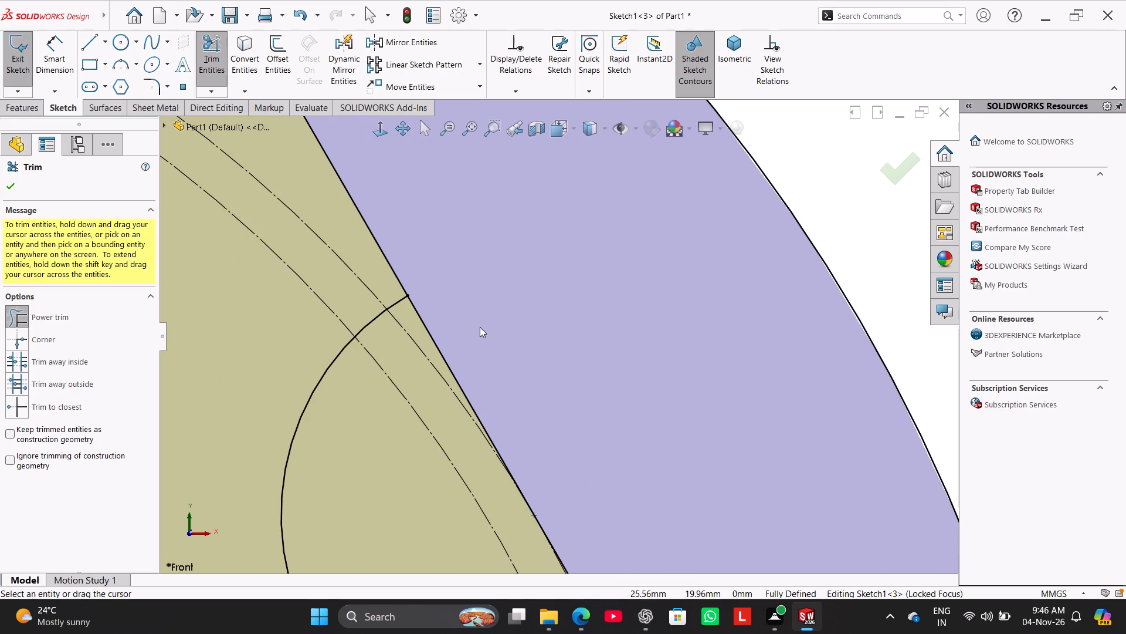
left_click_drag(480, 327, 413, 312)
scroll(533, 407, "up", 6)
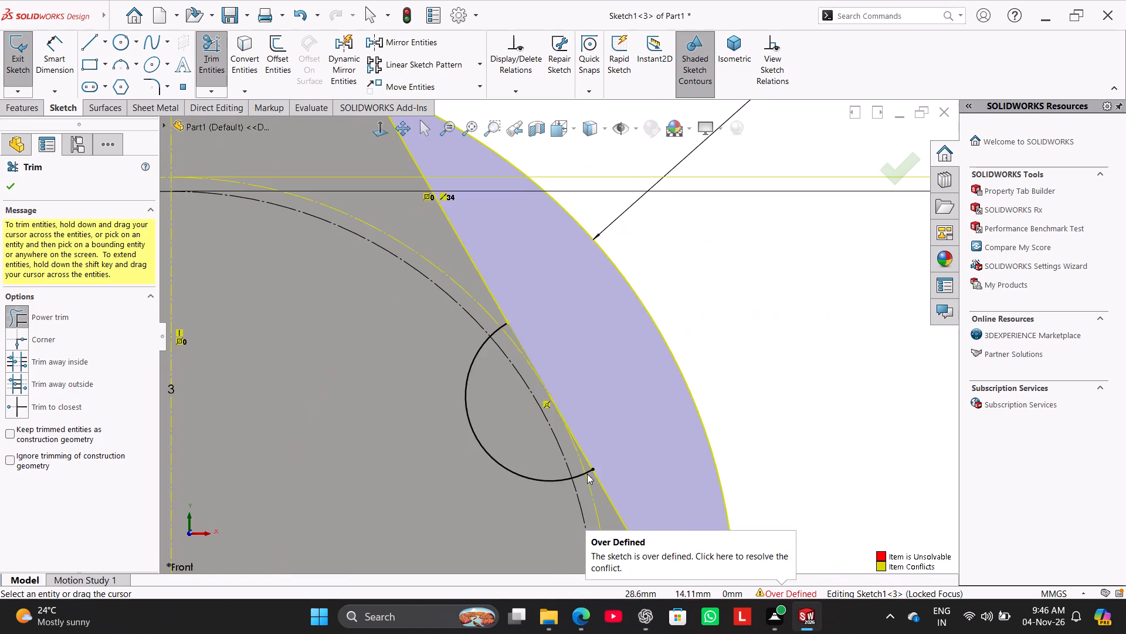
scroll(587, 454, "down", 5)
left_click_drag(575, 402, 572, 430)
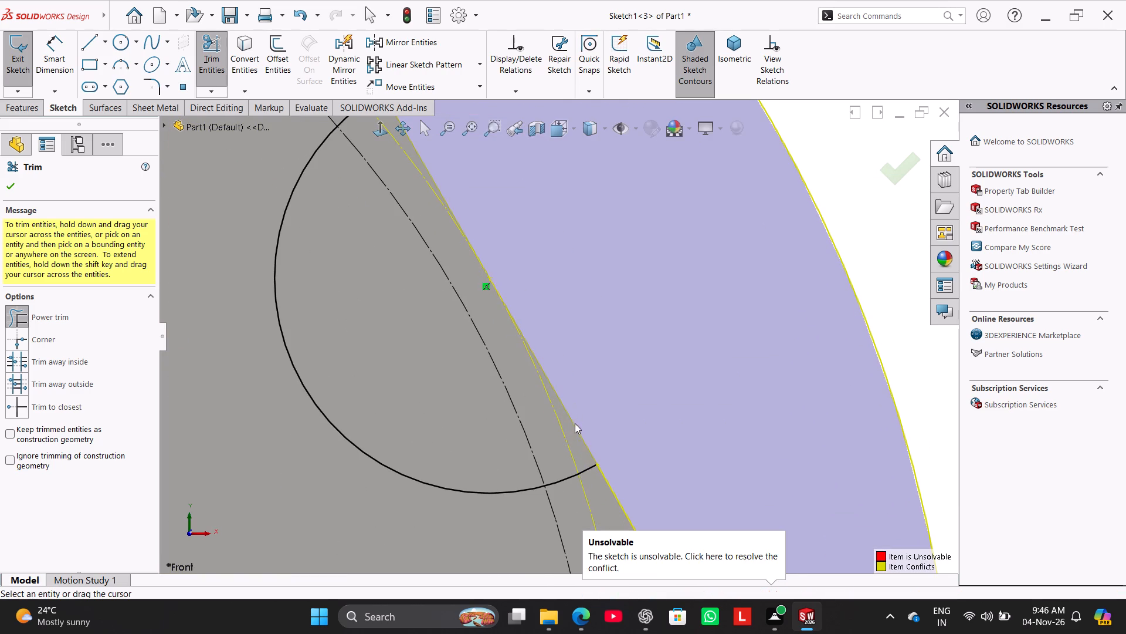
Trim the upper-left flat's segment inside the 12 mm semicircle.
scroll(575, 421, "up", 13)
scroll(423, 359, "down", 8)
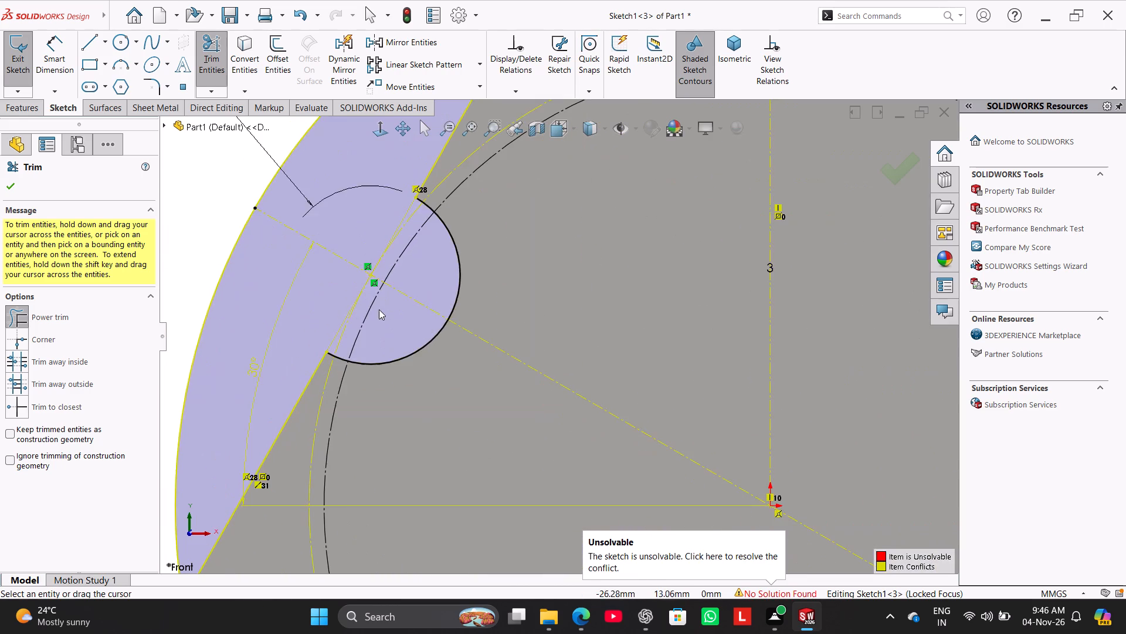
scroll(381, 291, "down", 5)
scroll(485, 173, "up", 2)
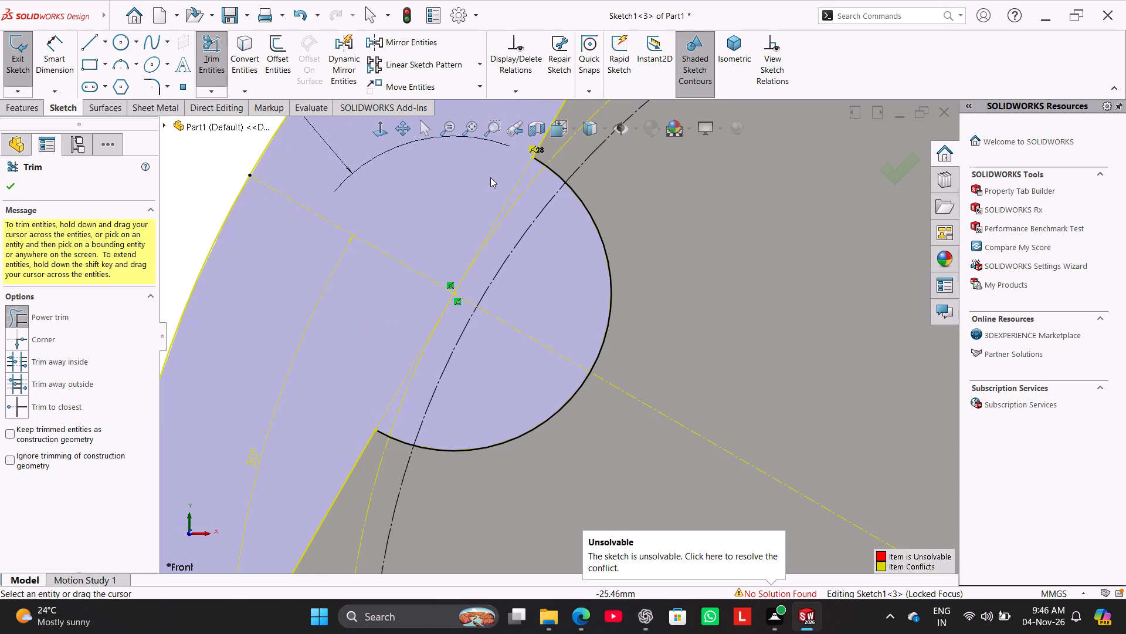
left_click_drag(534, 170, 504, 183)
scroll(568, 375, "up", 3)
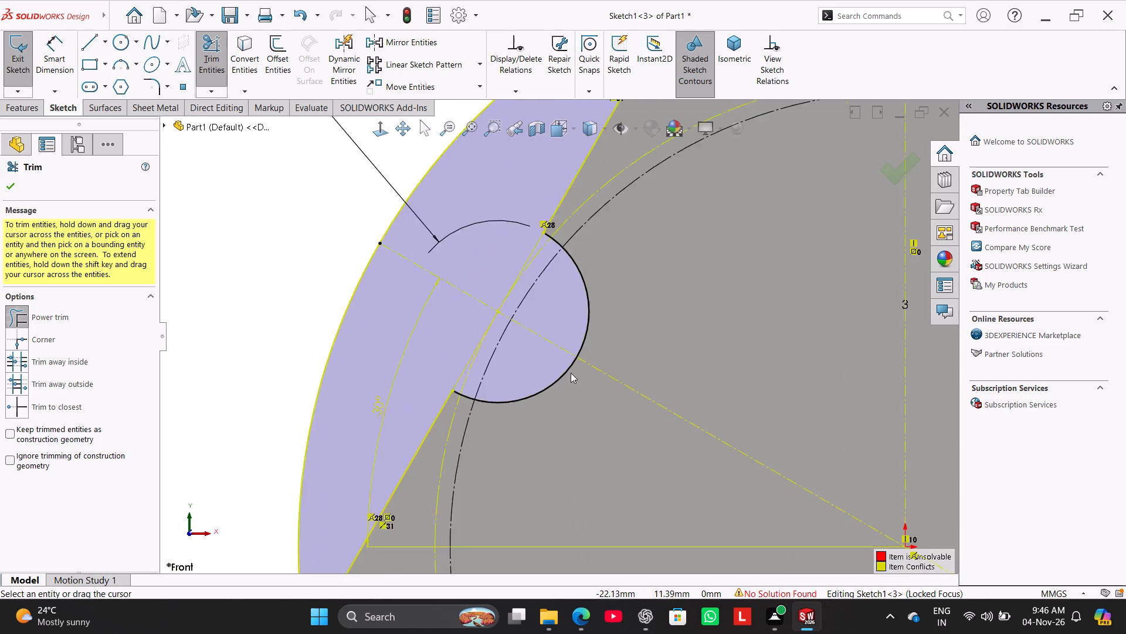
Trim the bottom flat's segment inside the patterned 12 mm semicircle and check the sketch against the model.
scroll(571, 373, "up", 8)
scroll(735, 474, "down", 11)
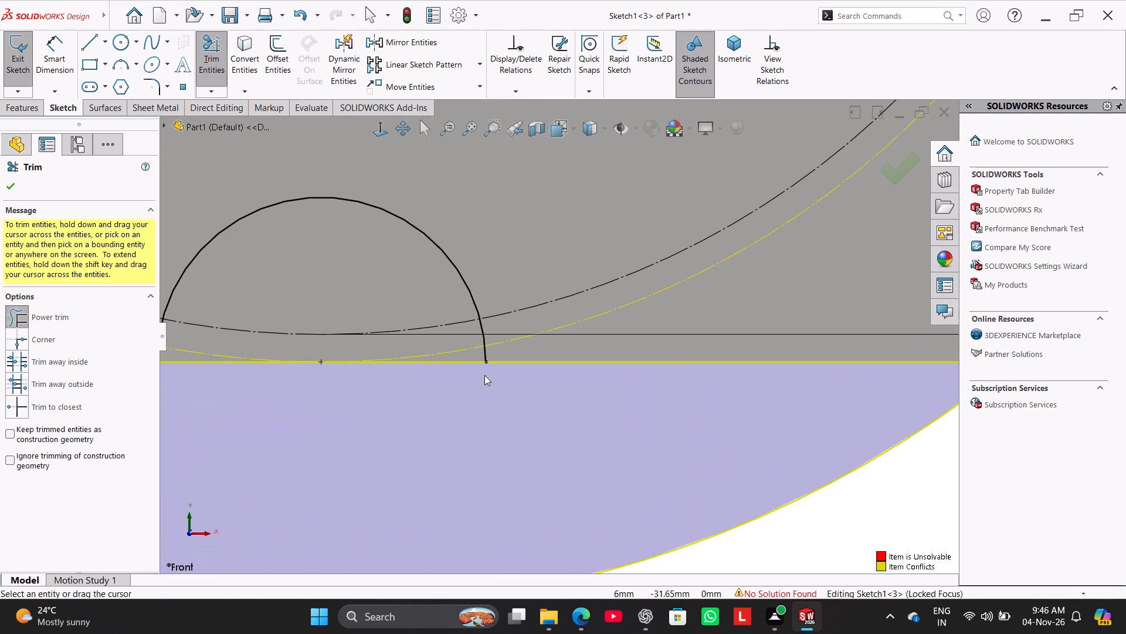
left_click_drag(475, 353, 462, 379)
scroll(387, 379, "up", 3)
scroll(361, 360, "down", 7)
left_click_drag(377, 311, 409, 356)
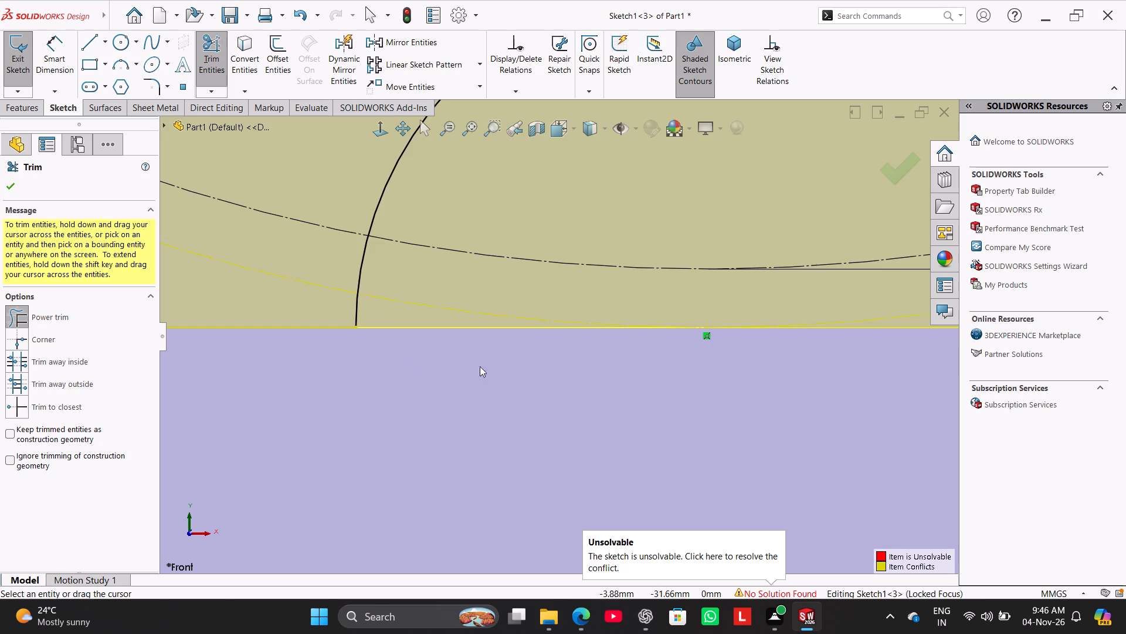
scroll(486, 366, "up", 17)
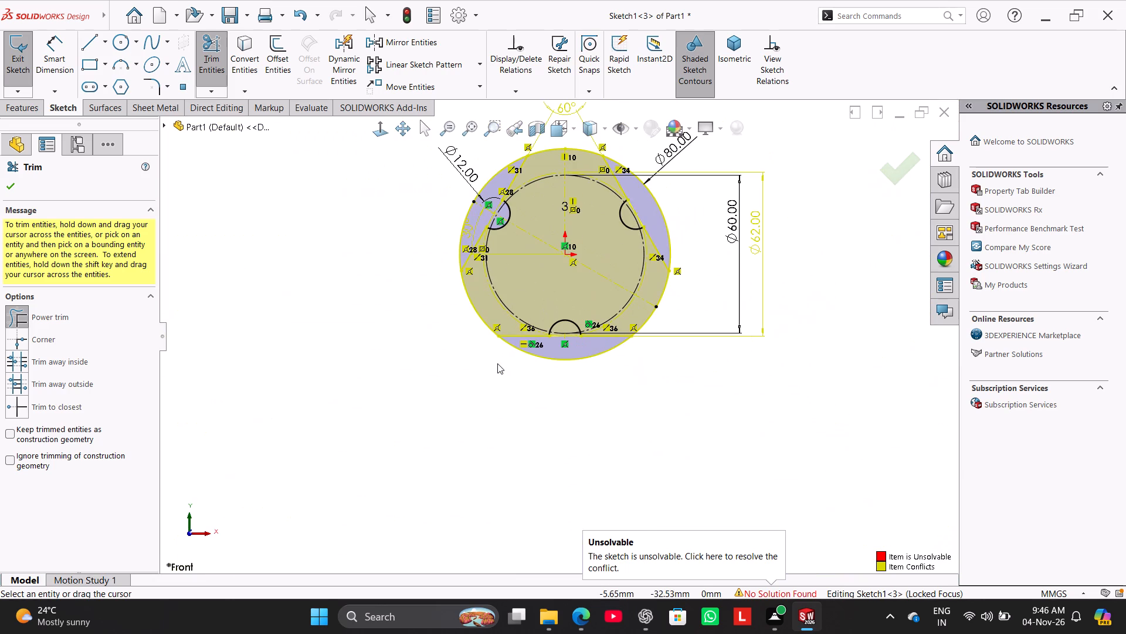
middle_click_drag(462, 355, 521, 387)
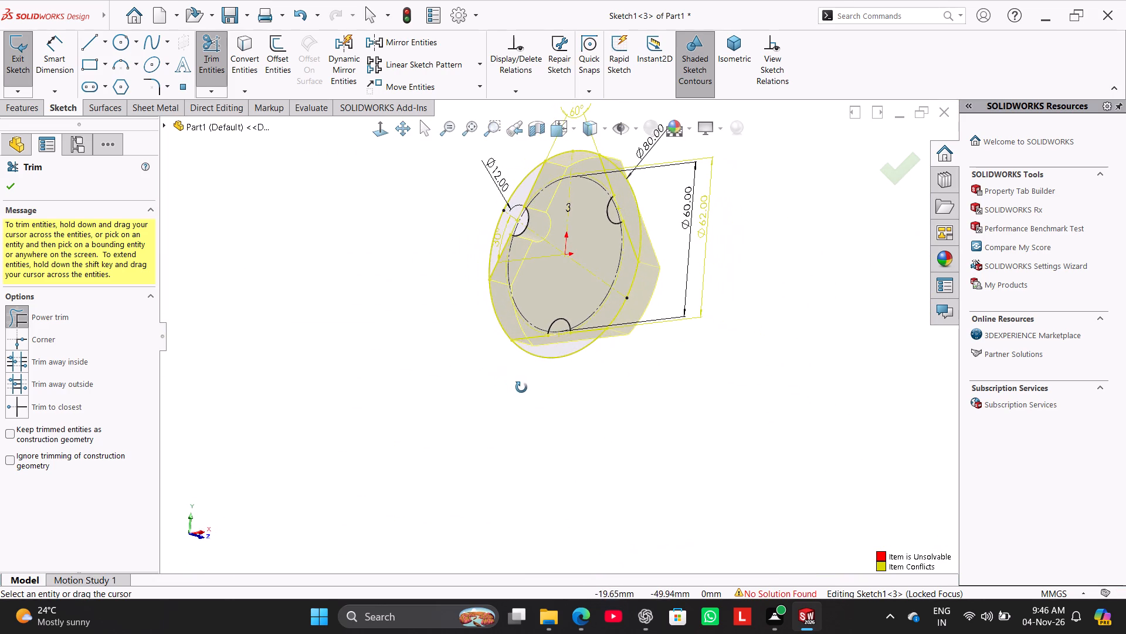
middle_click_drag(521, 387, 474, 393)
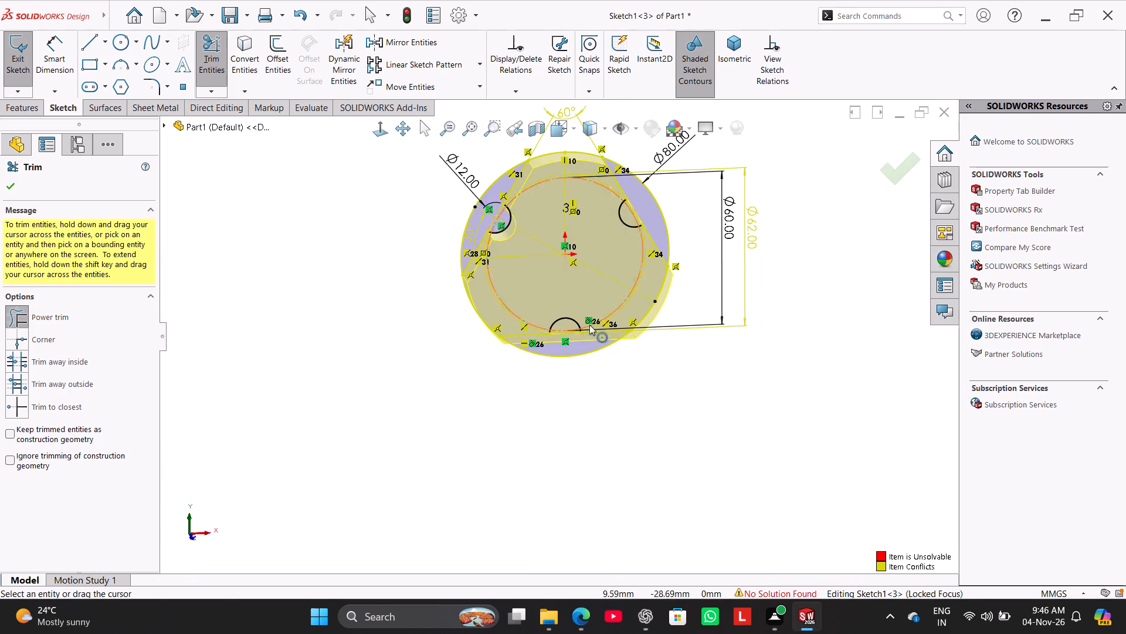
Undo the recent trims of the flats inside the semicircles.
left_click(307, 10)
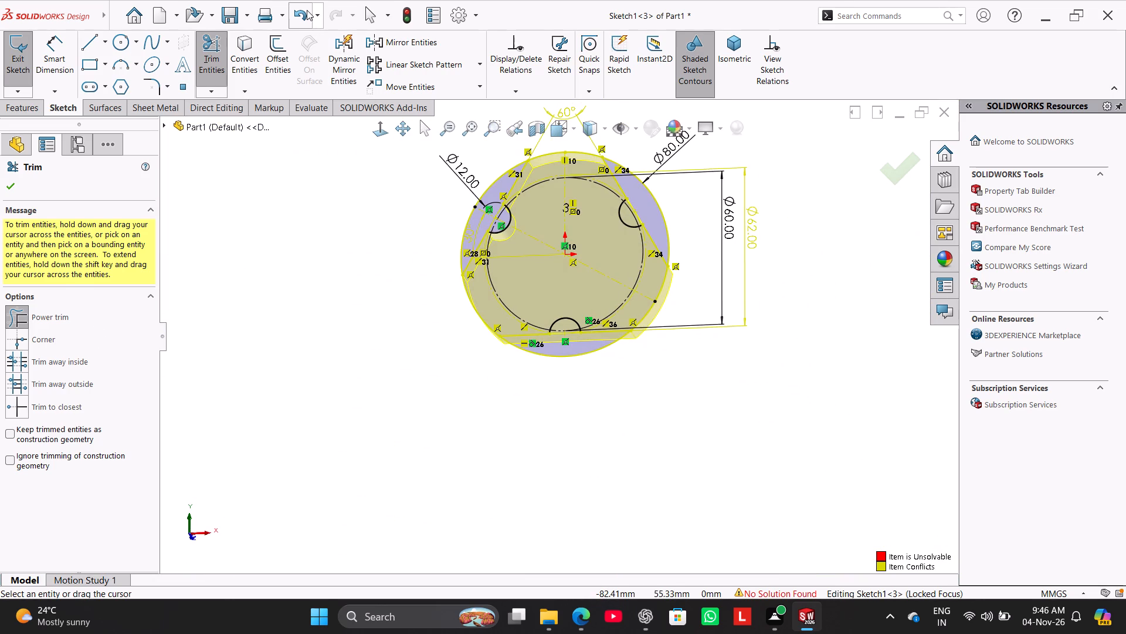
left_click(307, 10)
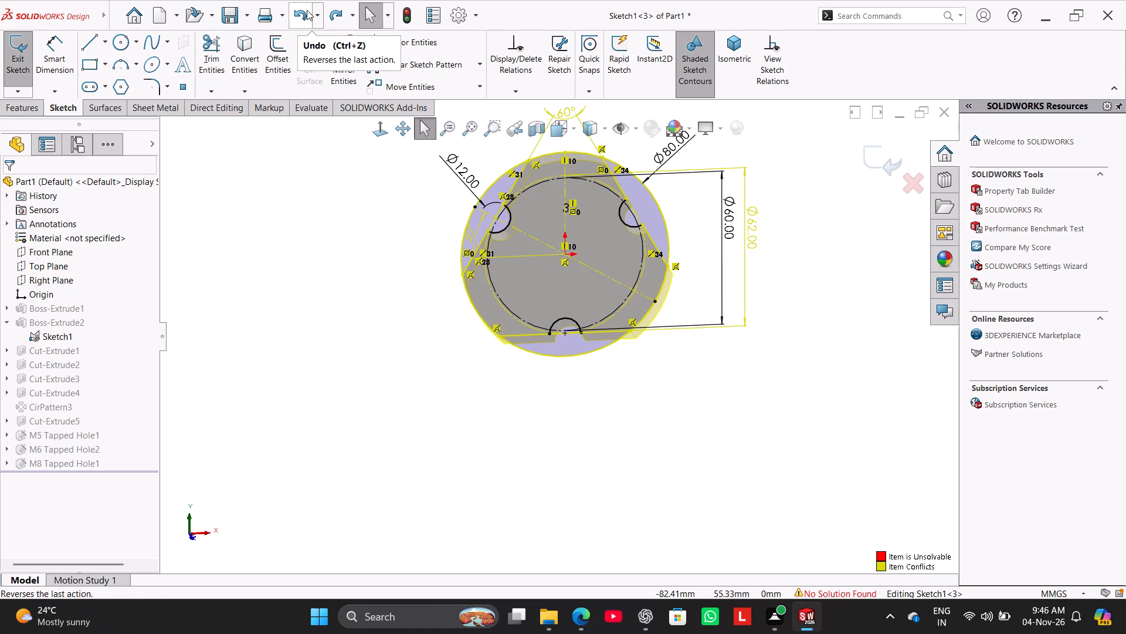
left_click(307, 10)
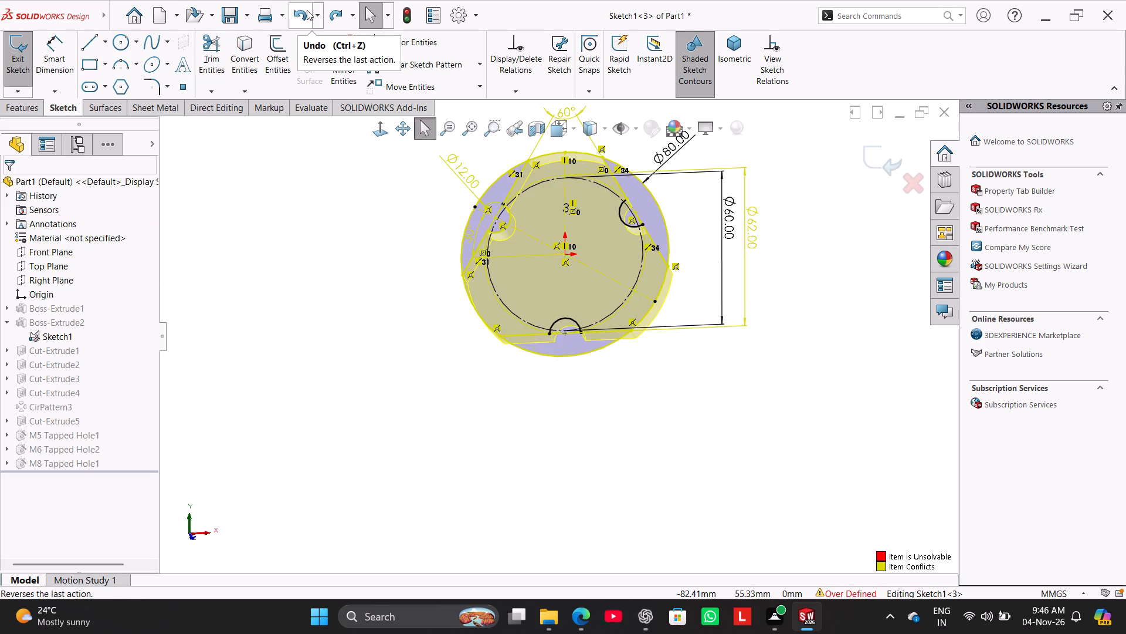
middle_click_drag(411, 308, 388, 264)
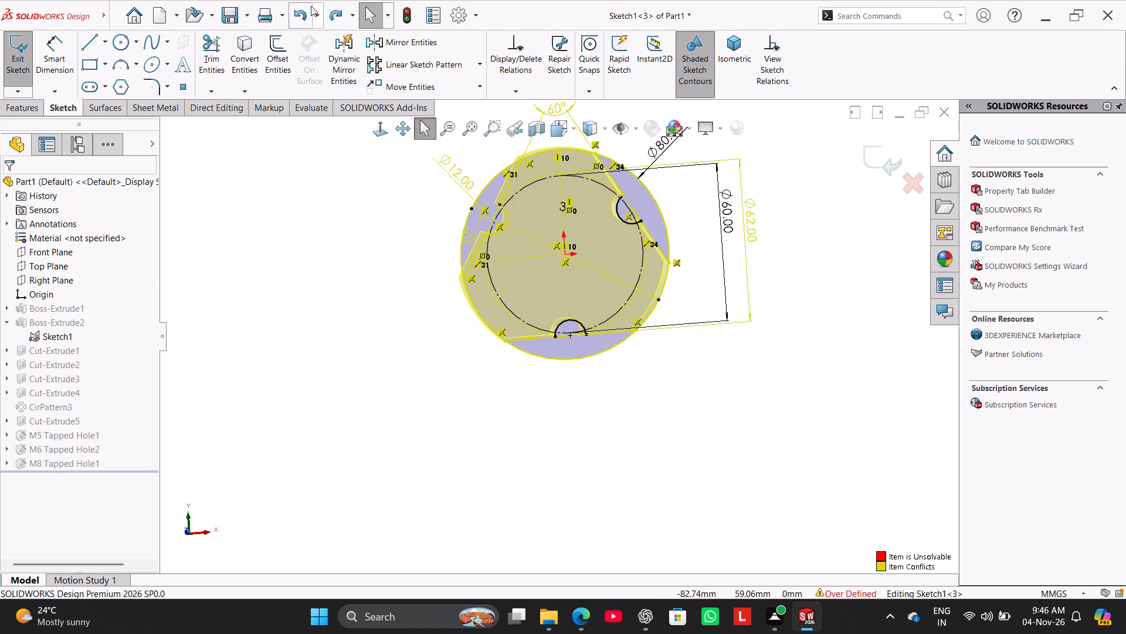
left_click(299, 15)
Exit the three-flat boss sketch to rebuild the part and show the model in isometric view.
middle_click_drag(434, 295, 396, 251)
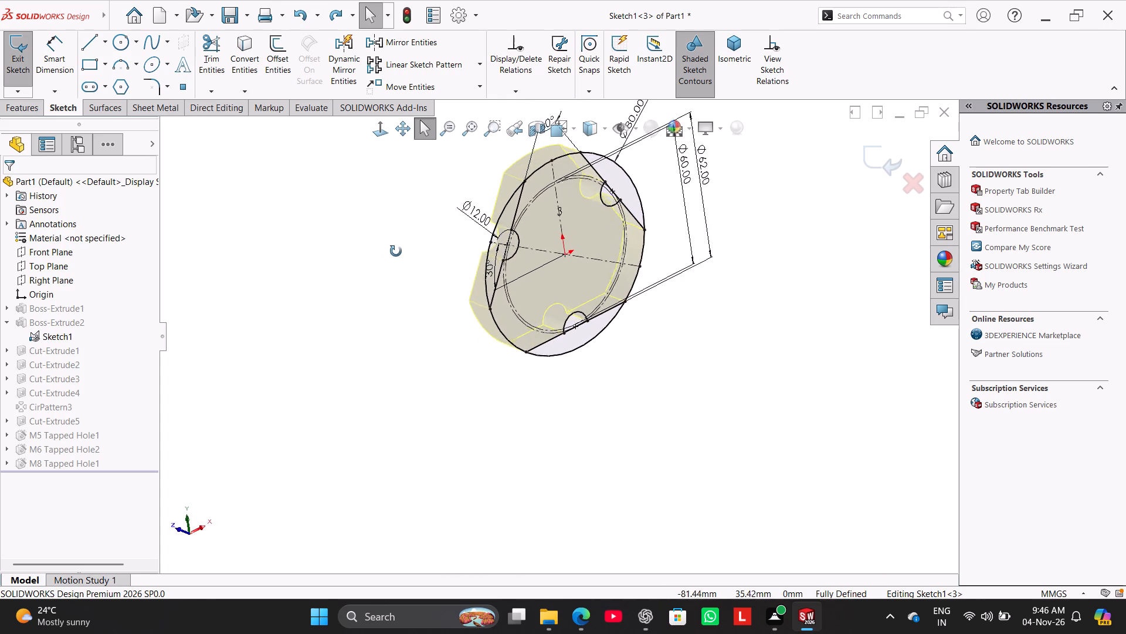
middle_click_drag(396, 251, 441, 359)
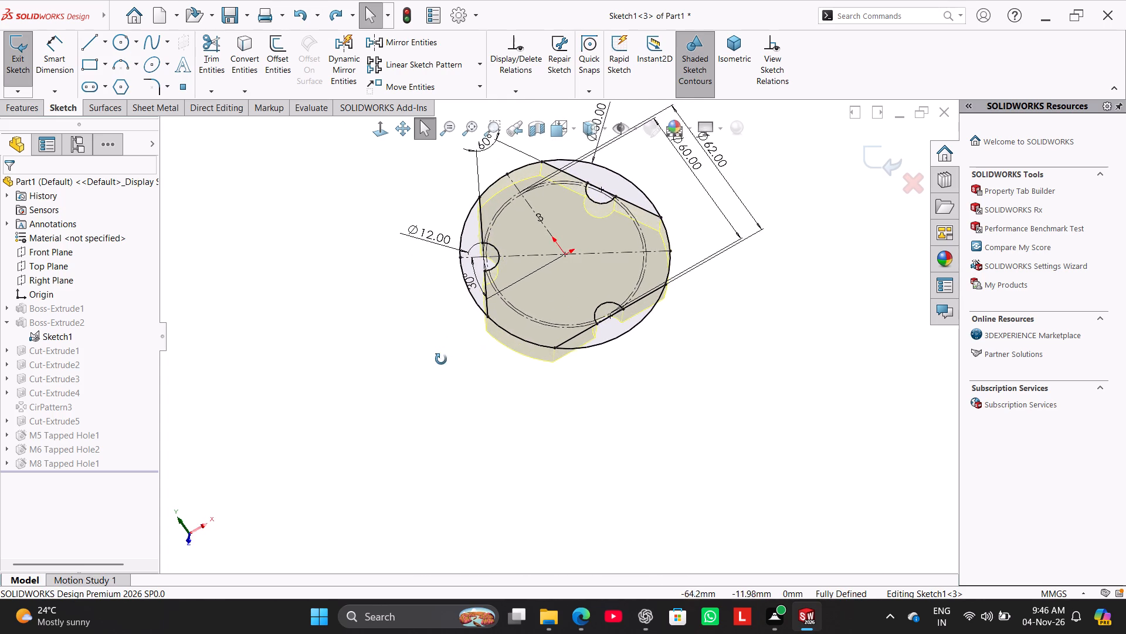
middle_click_drag(441, 359, 430, 357)
left_click(16, 60)
left_click(304, 244)
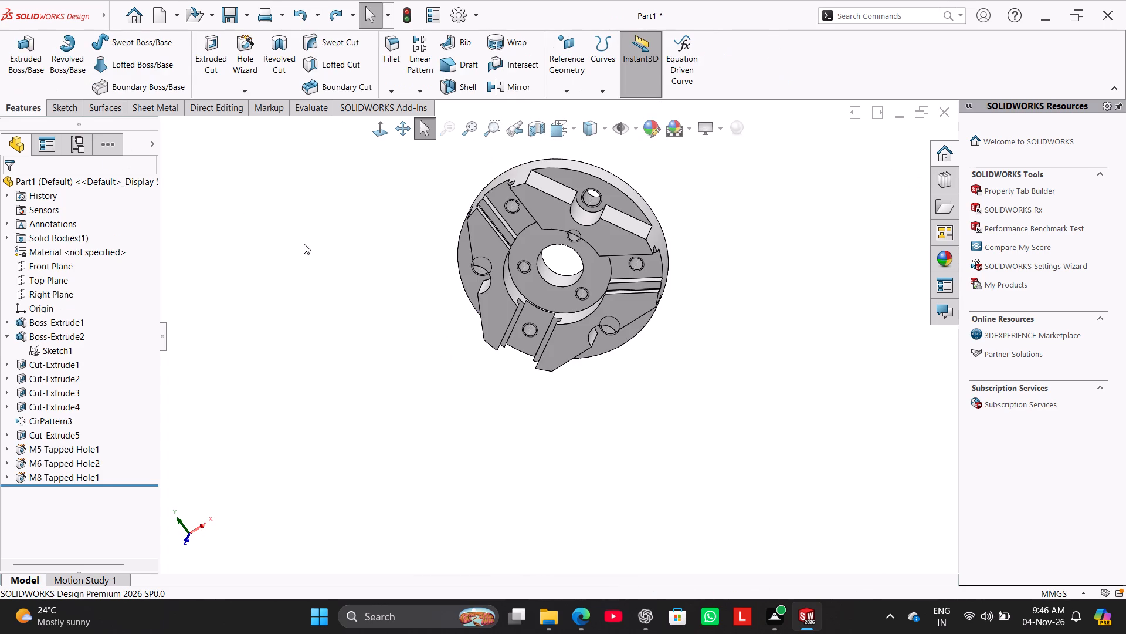
middle_click_drag(355, 305, 367, 257)
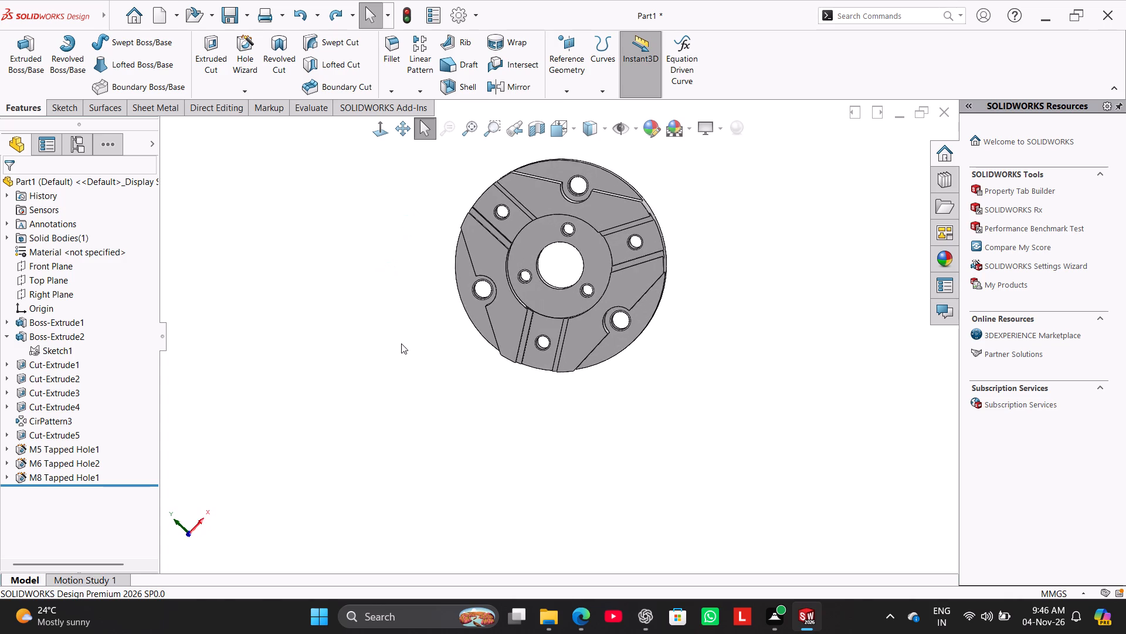
right_click_drag(401, 343, 550, 204)
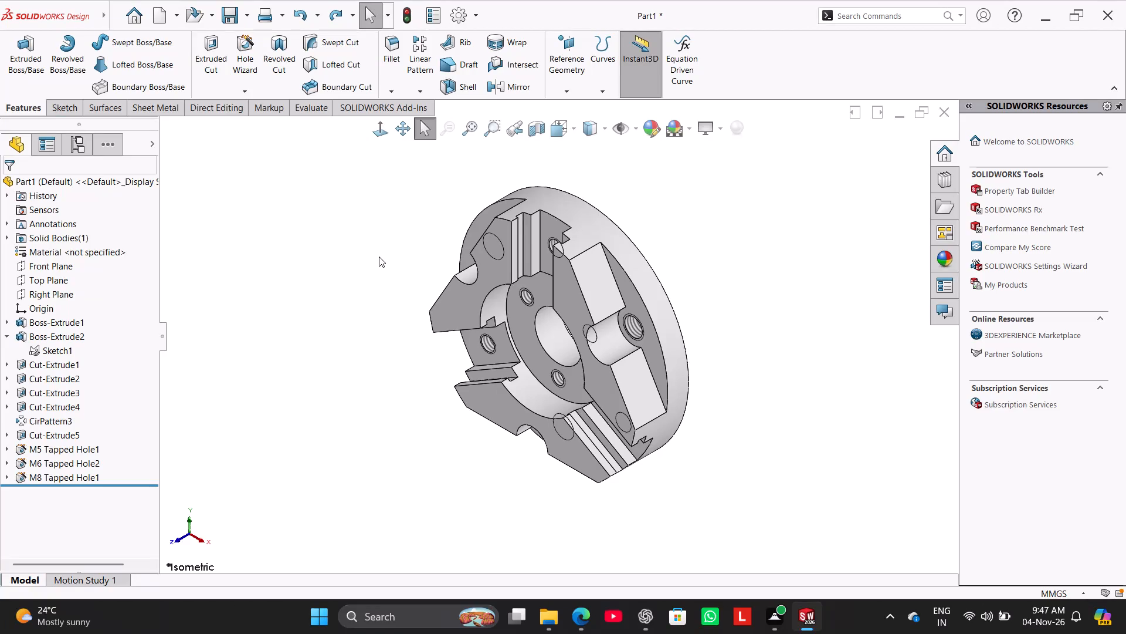
Start a 1 mm chamfer at 45°, selecting the raised boss's inner arc edges and the central hole's front edge.
left_click(392, 94)
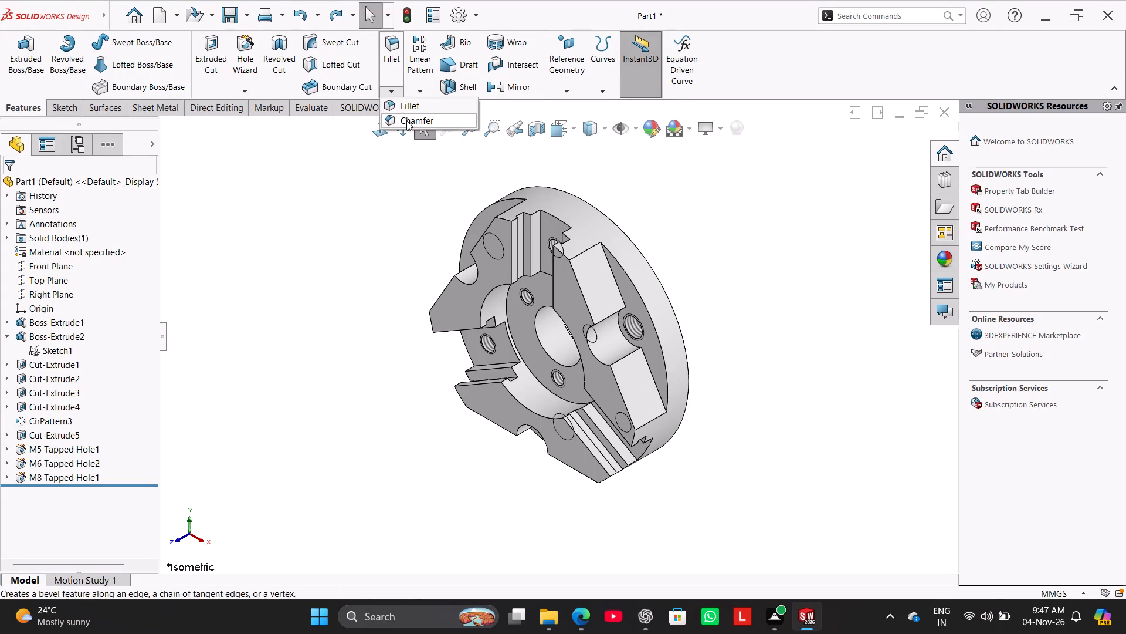
left_click(406, 120)
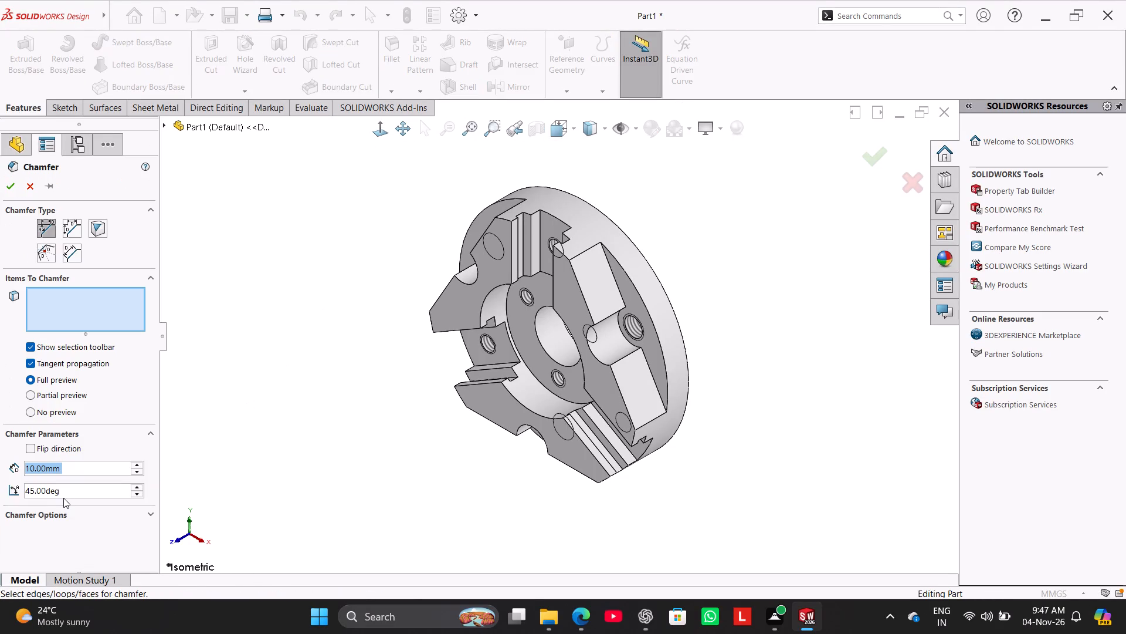
key("1")
key("Return")
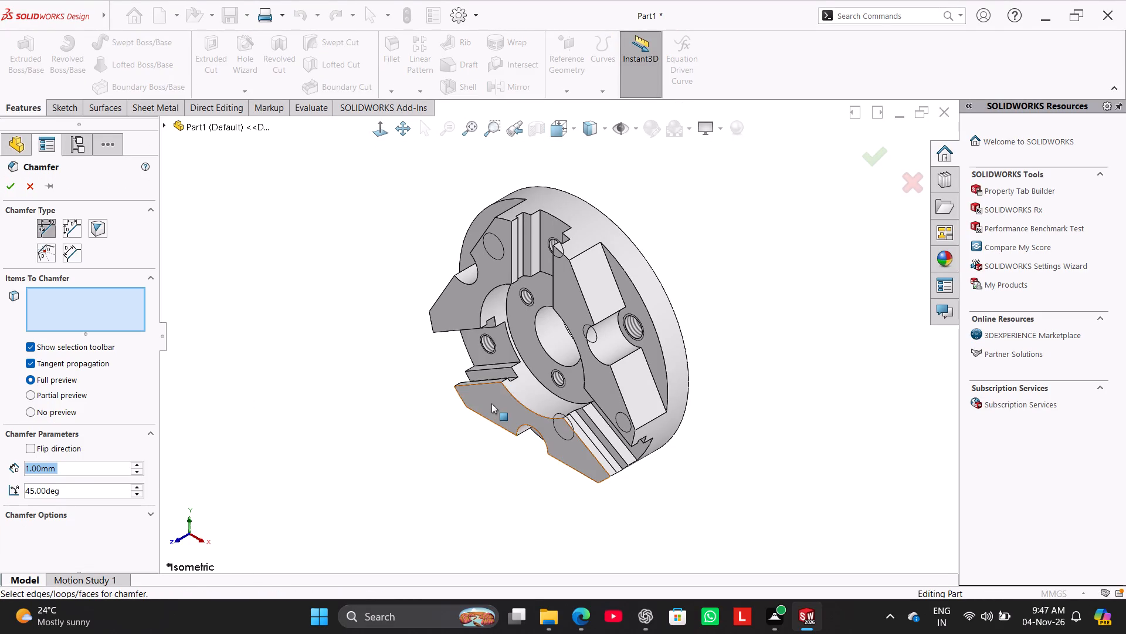
left_click(515, 397)
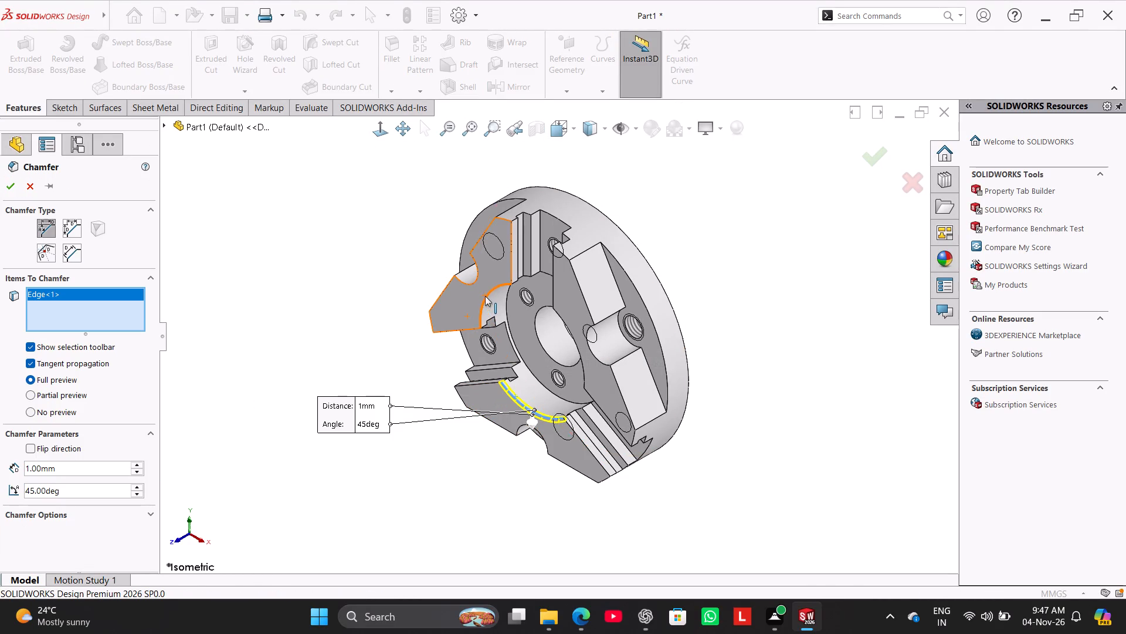
left_click(486, 295)
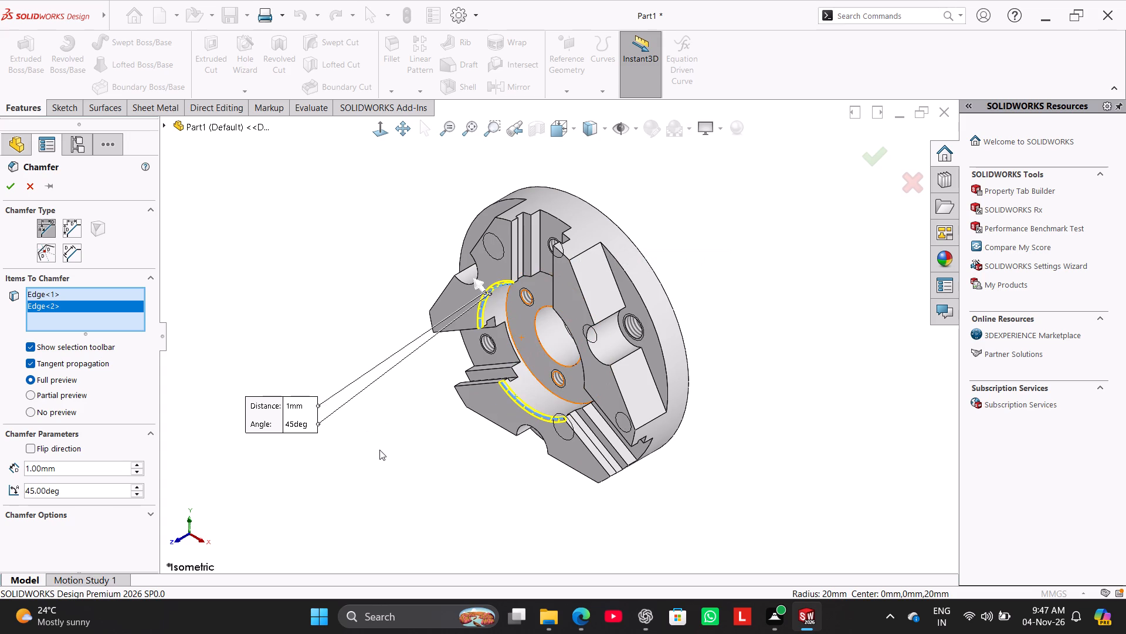
middle_click_drag(388, 445, 403, 393)
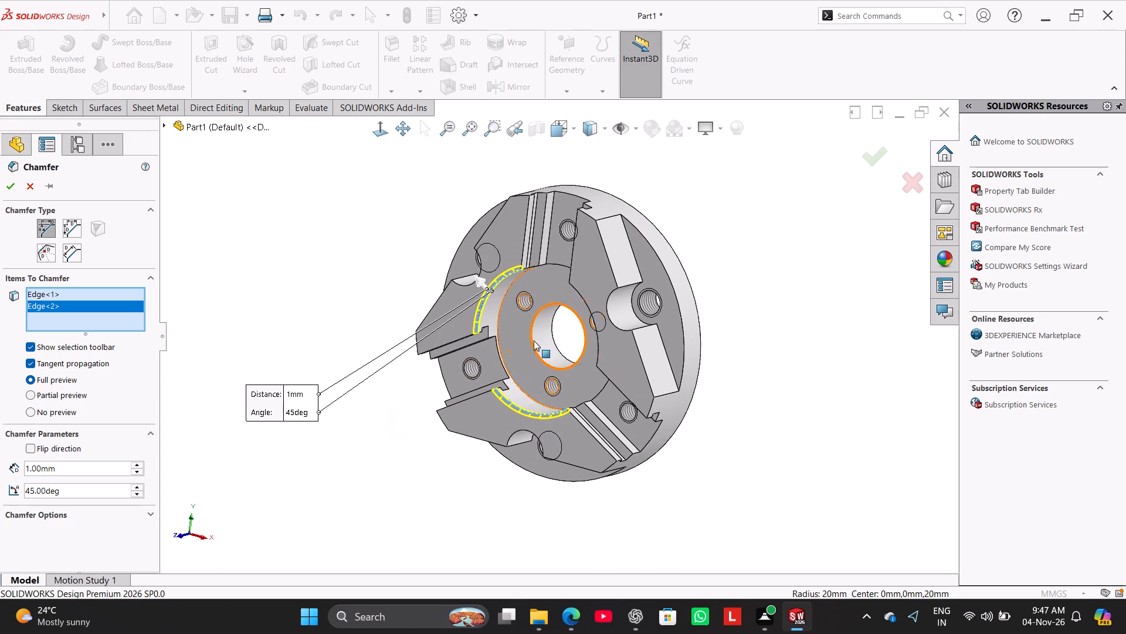
left_click(573, 288)
left_click(552, 304)
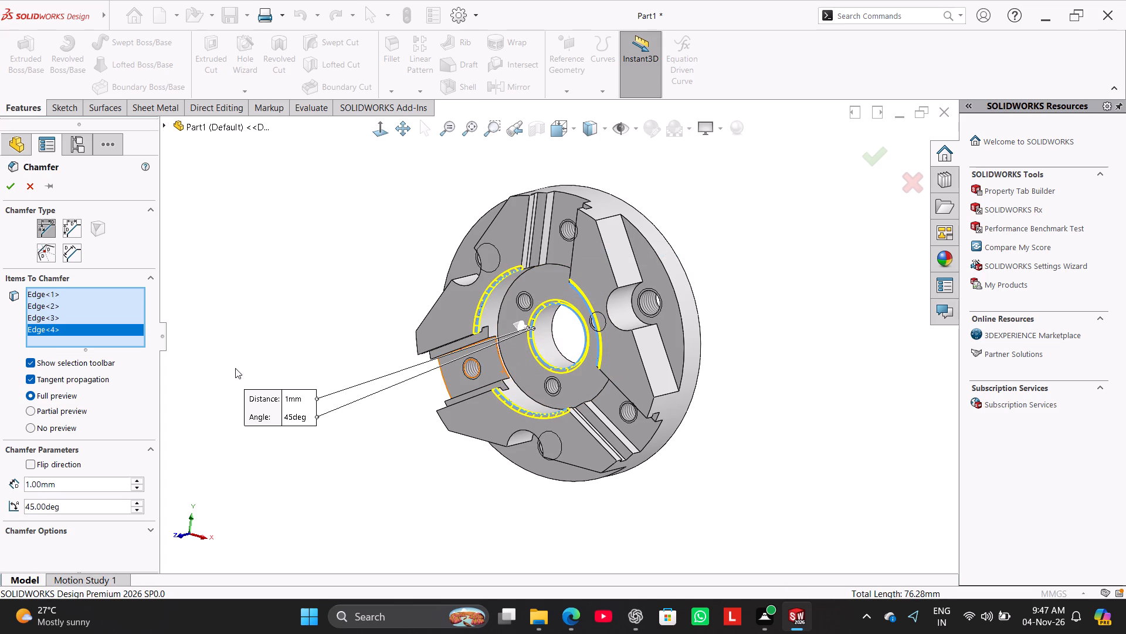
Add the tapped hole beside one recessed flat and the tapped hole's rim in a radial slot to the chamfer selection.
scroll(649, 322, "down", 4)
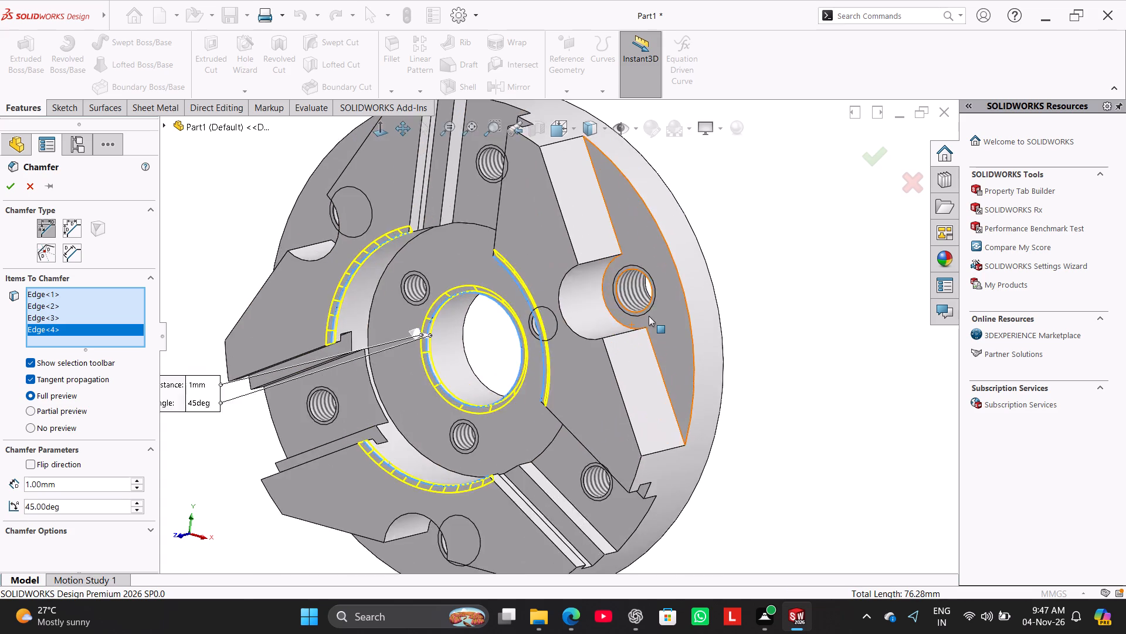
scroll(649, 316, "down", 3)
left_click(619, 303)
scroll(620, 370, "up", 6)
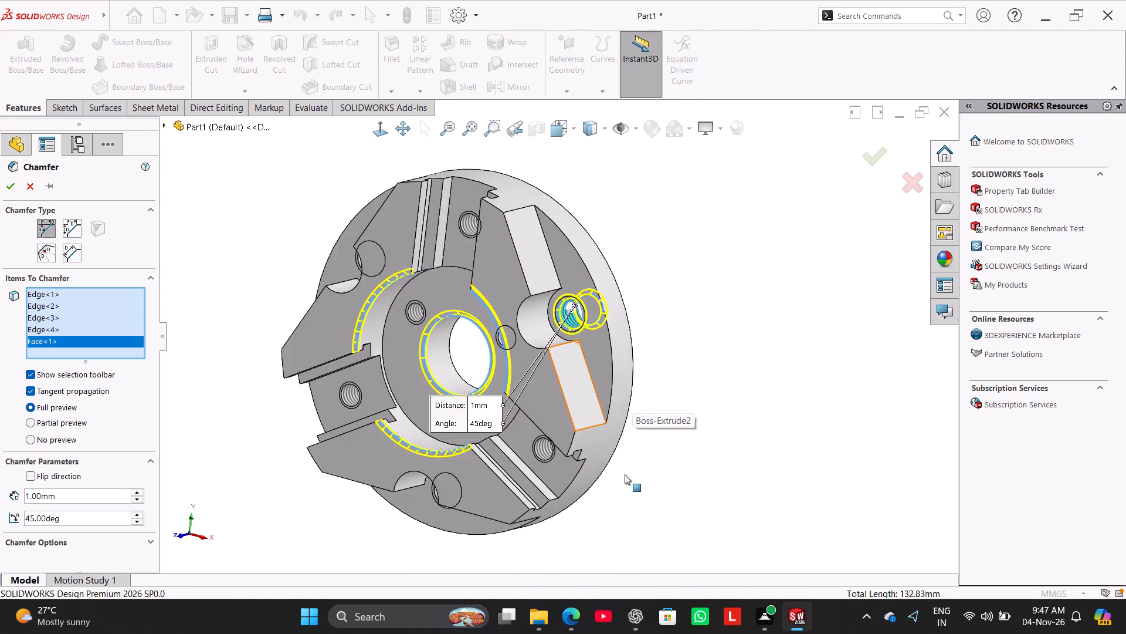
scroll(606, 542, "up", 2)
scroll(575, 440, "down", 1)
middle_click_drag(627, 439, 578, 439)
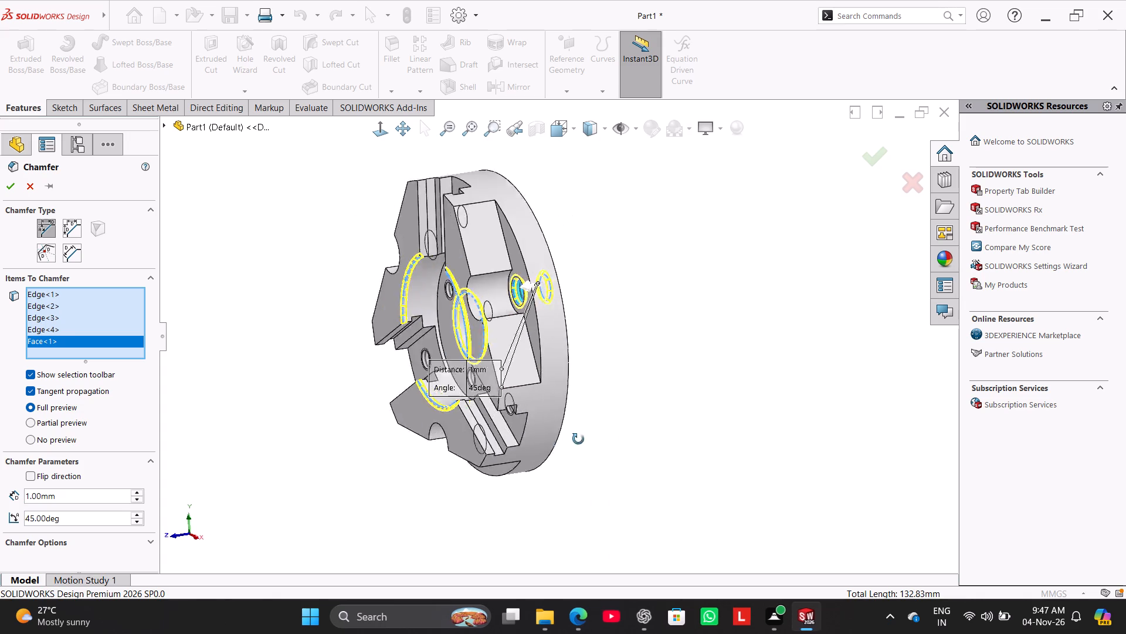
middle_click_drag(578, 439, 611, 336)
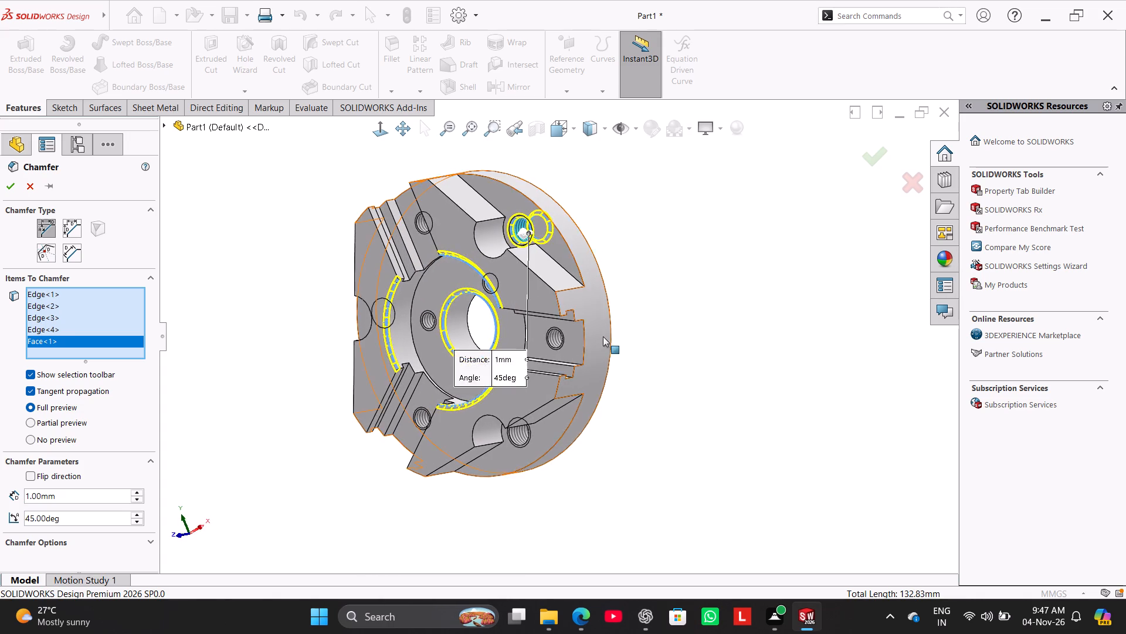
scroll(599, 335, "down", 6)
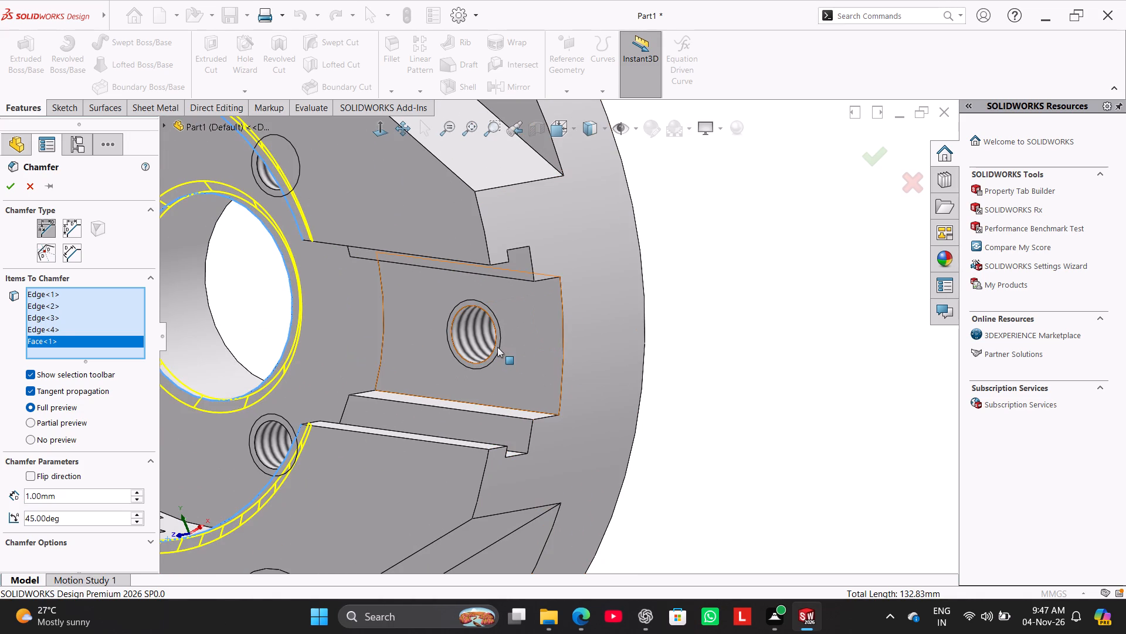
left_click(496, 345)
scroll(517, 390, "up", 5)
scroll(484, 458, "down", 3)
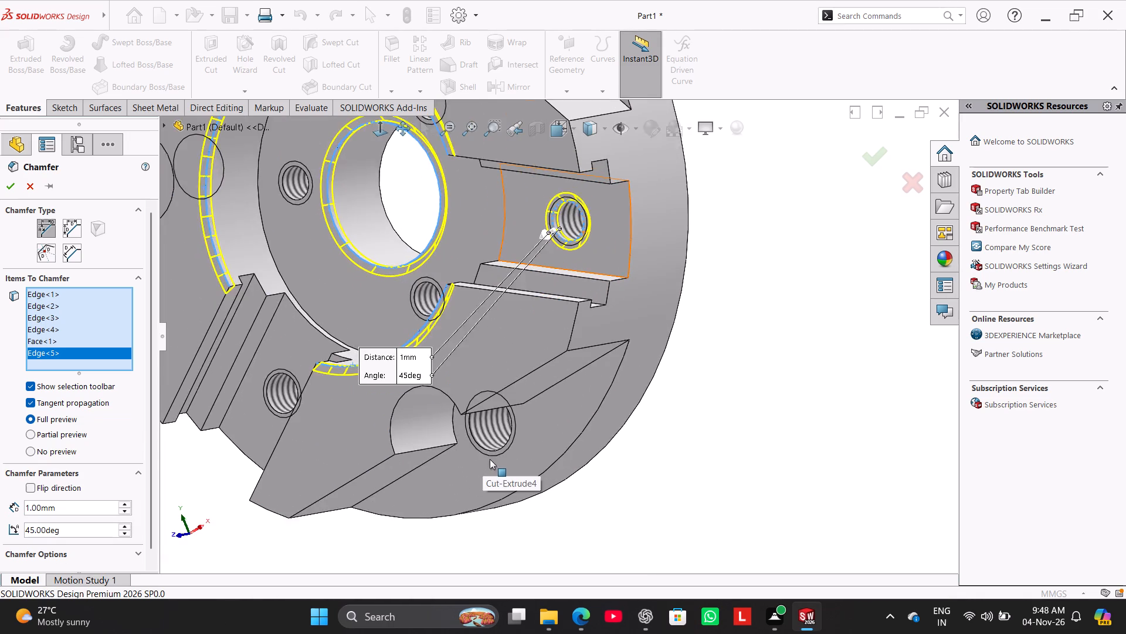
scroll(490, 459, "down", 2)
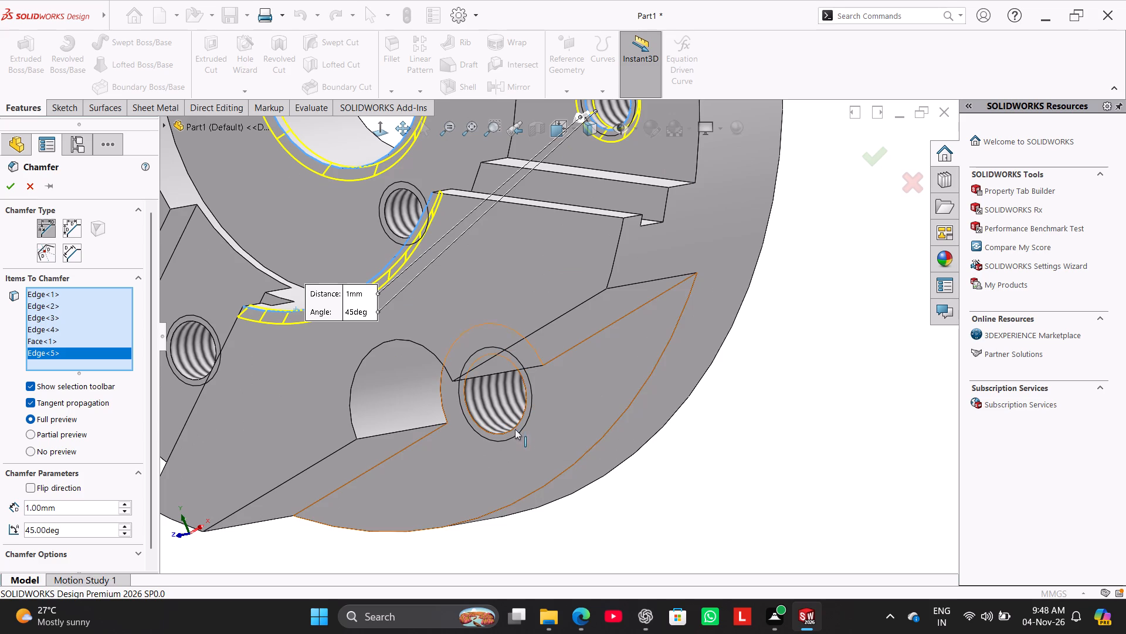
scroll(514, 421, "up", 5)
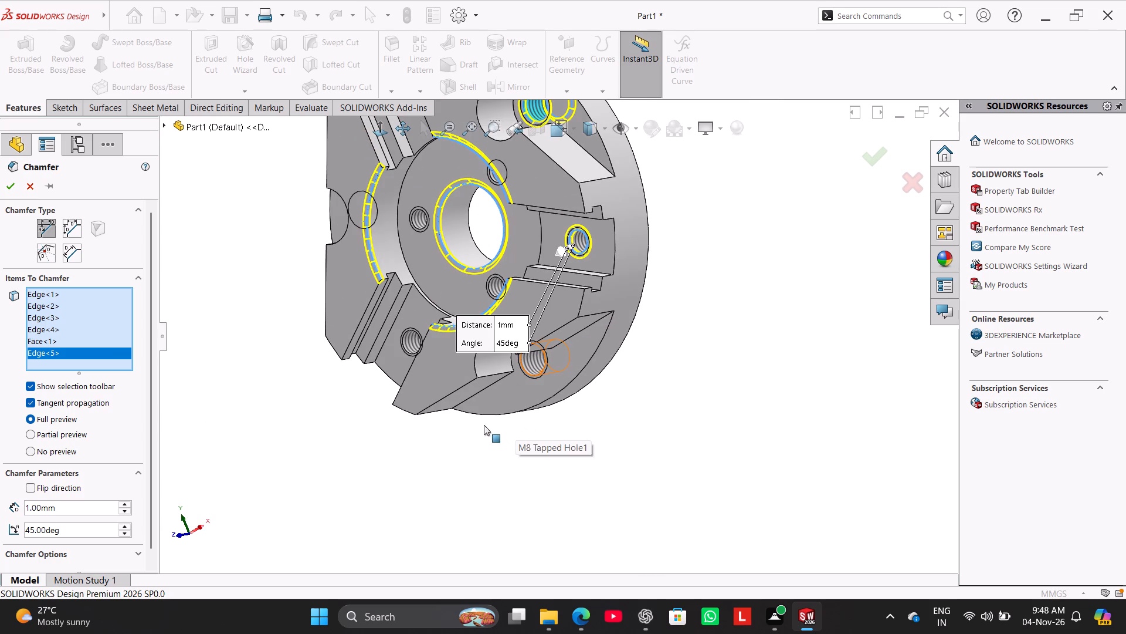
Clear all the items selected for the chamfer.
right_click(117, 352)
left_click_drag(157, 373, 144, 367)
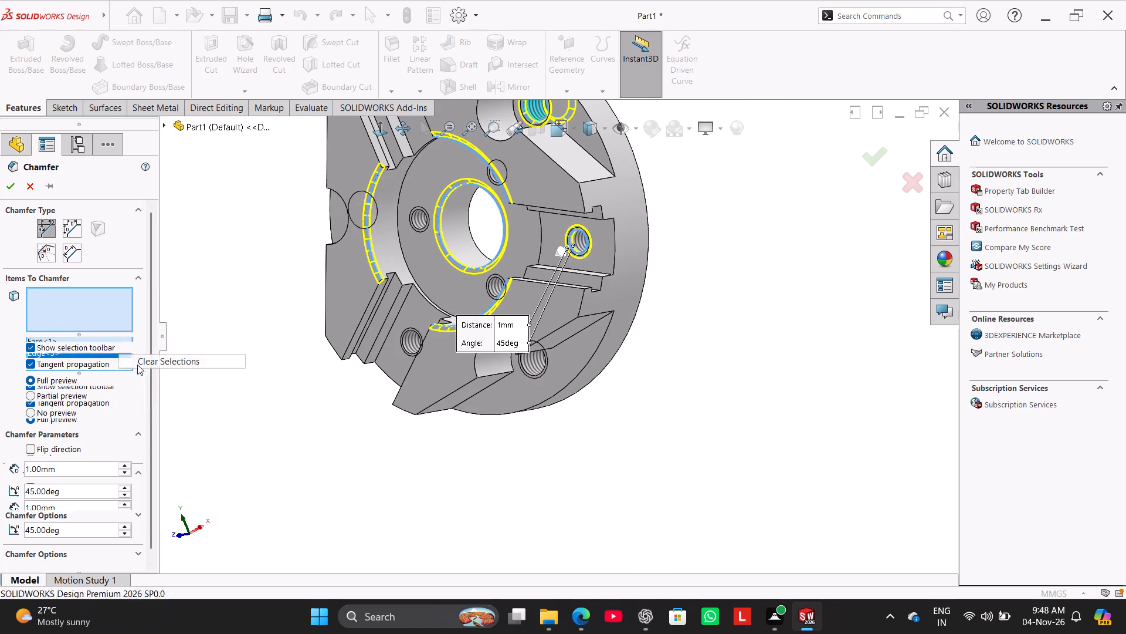
Chamfer the raised boss's three inner arc edges and the central hole's front edge by 1 mm at 45°.
left_click(90, 321)
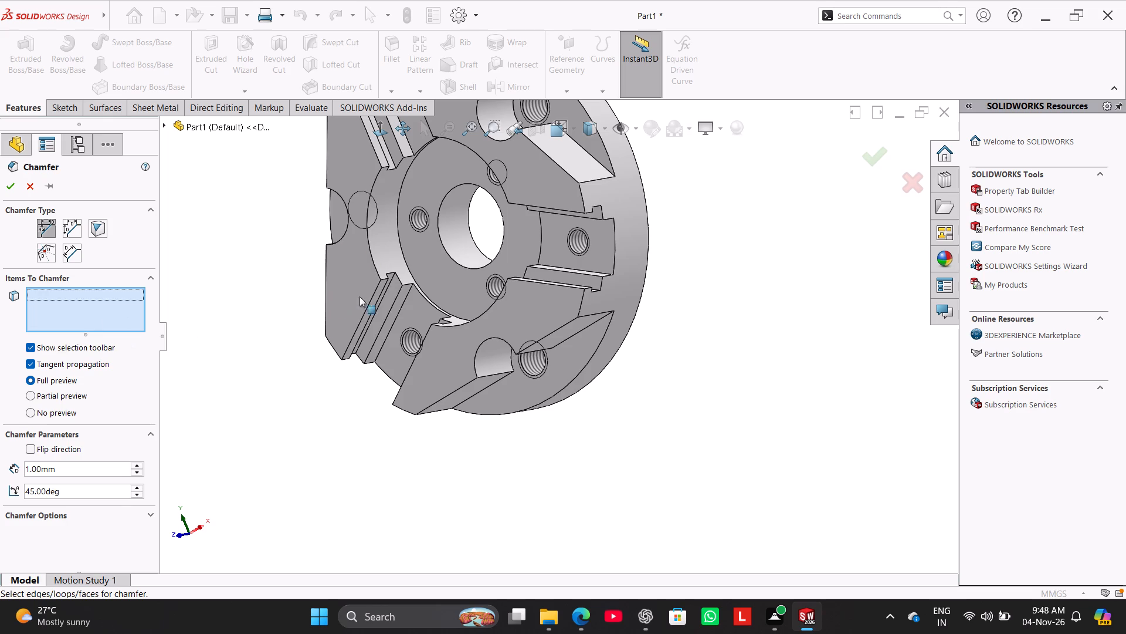
left_click(372, 257)
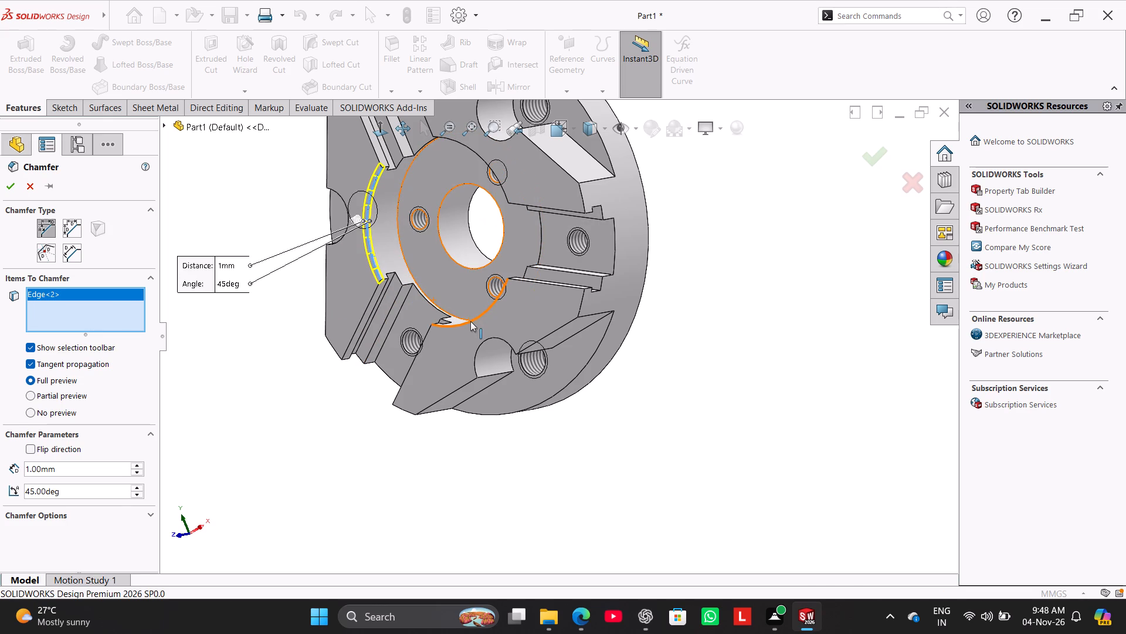
left_click(472, 321)
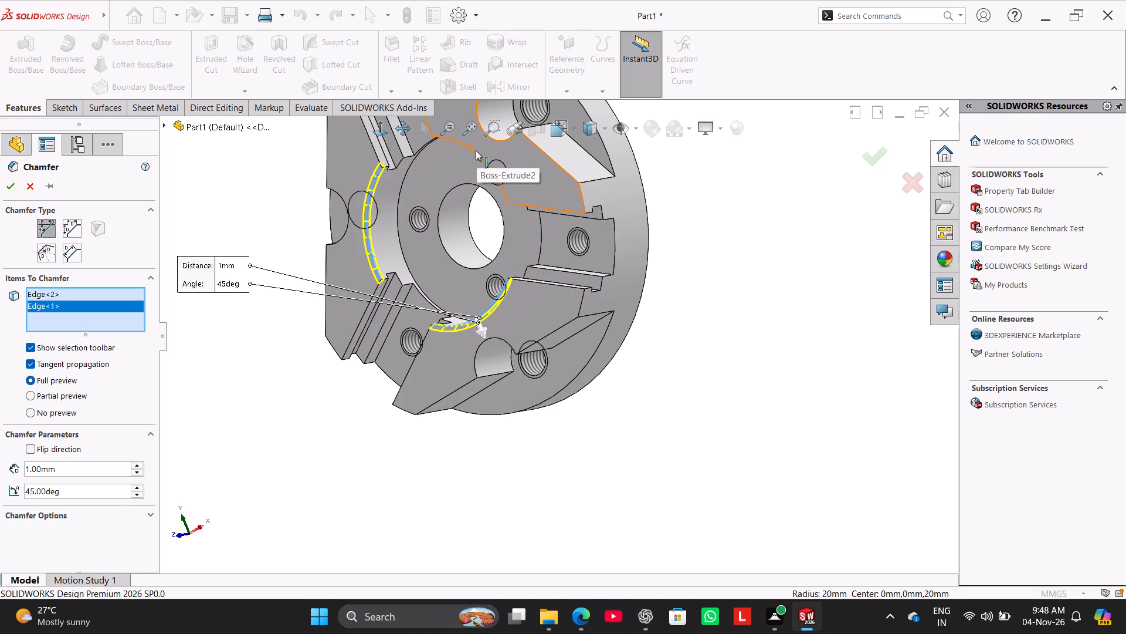
left_click(472, 149)
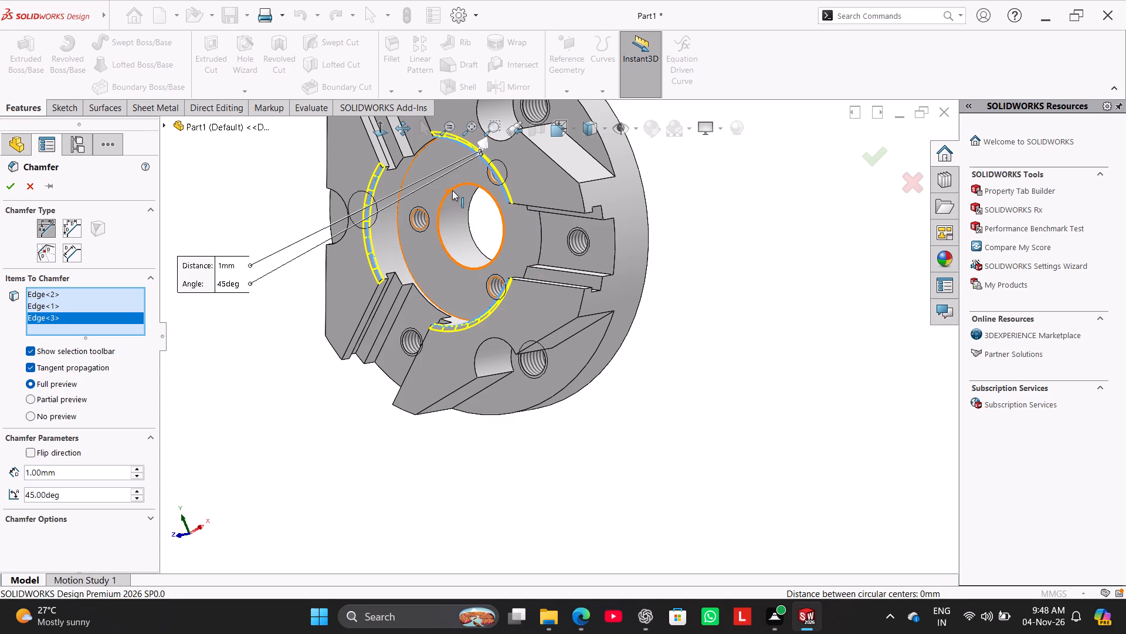
left_click(452, 190)
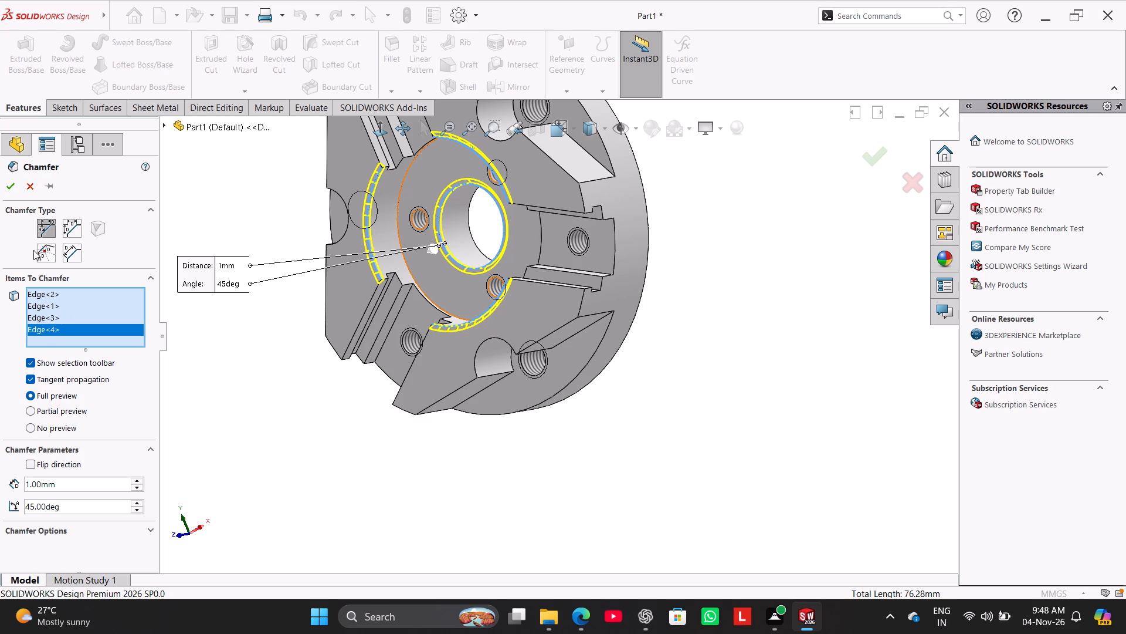
left_click(10, 184)
left_click(253, 384)
middle_click_drag(284, 385, 292, 389)
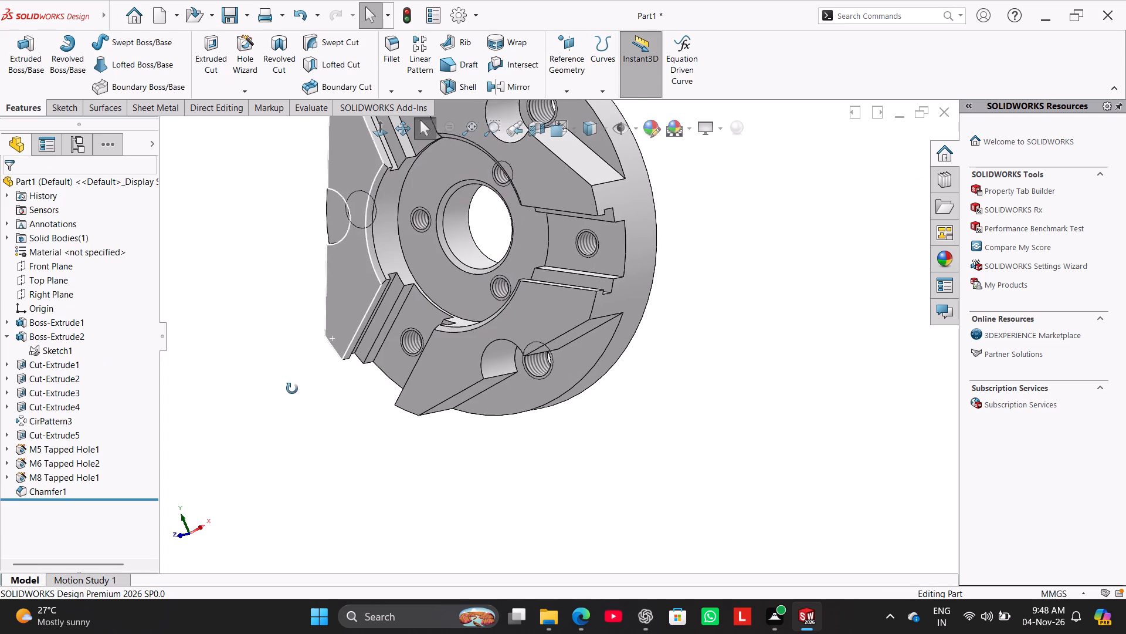
middle_click_drag(292, 389, 340, 418)
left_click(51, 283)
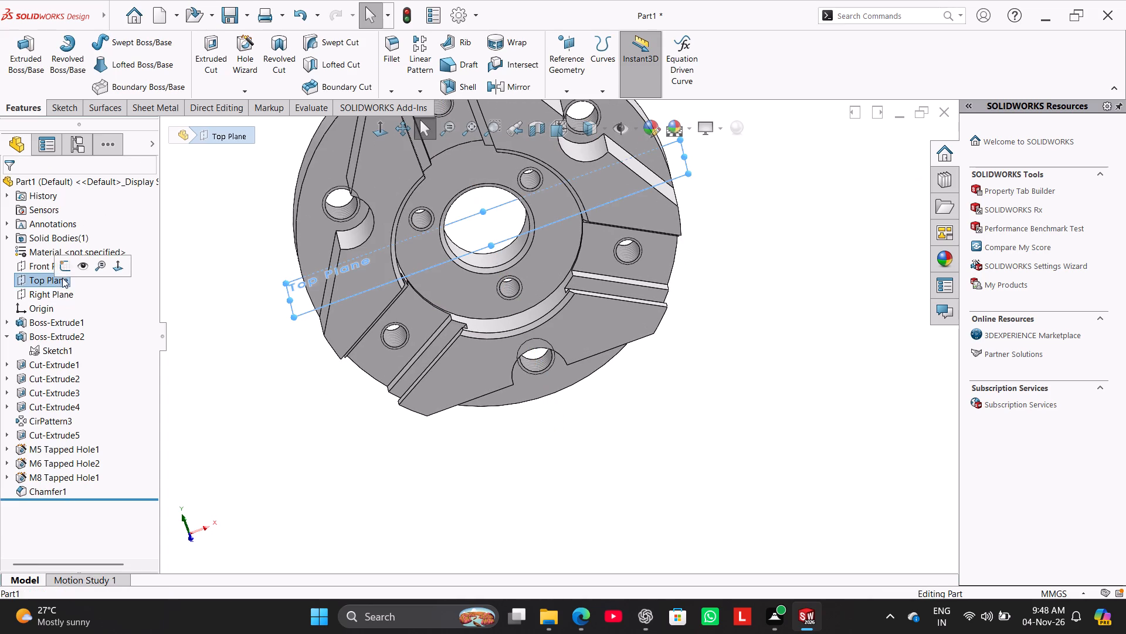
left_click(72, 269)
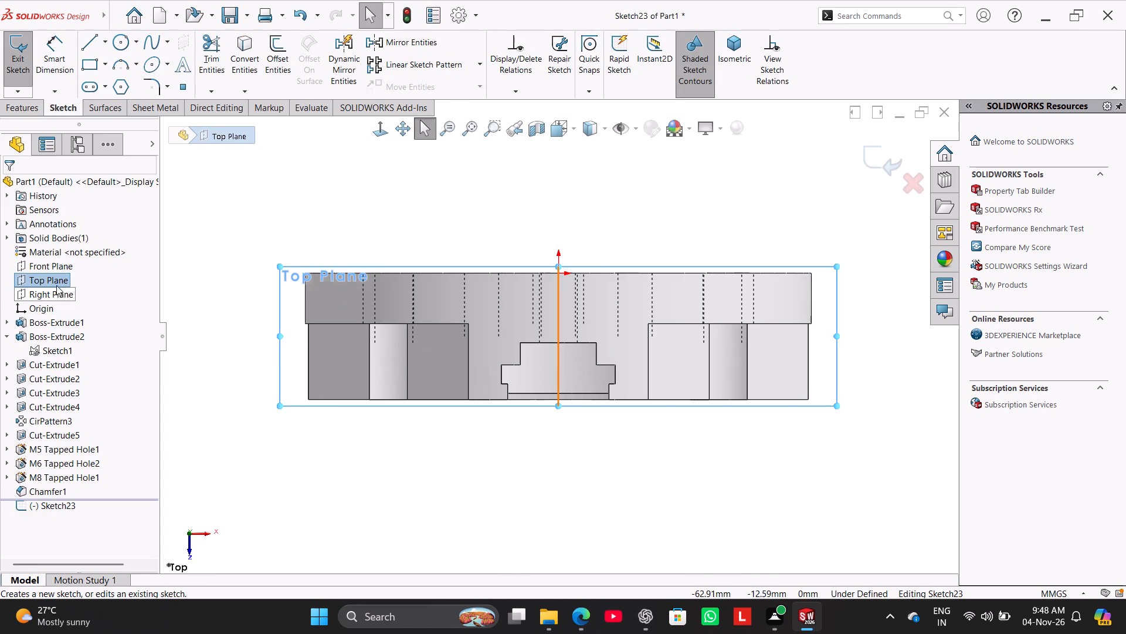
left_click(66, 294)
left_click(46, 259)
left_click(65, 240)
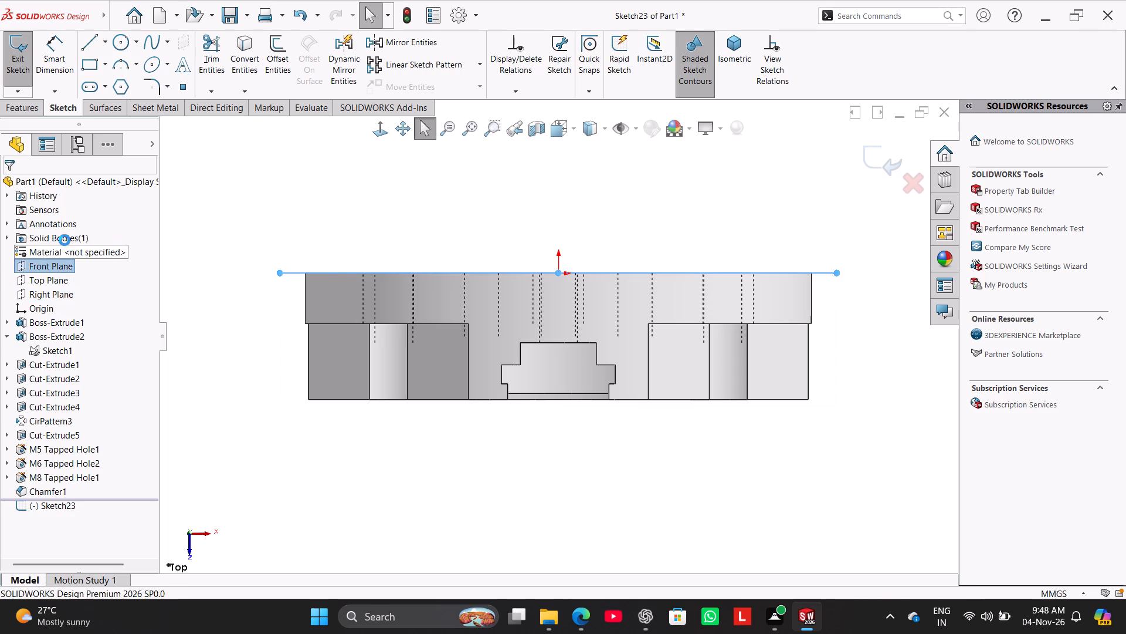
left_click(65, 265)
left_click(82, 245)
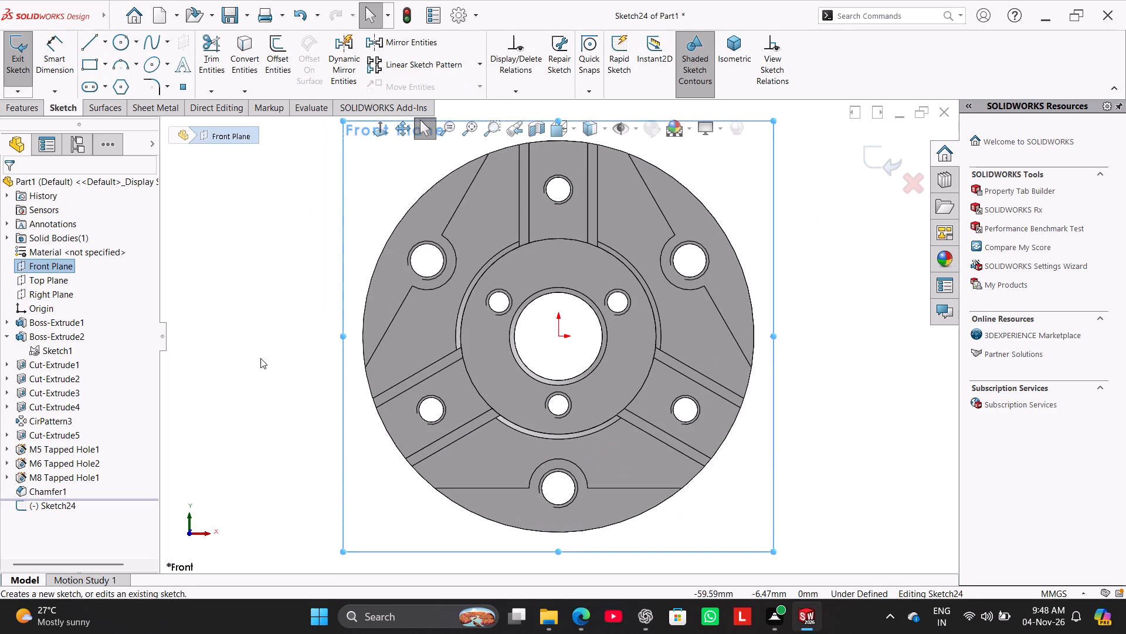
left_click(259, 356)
Examine the part from the front with hidden lines visible, and restore the shaded with edges display.
left_click(608, 136)
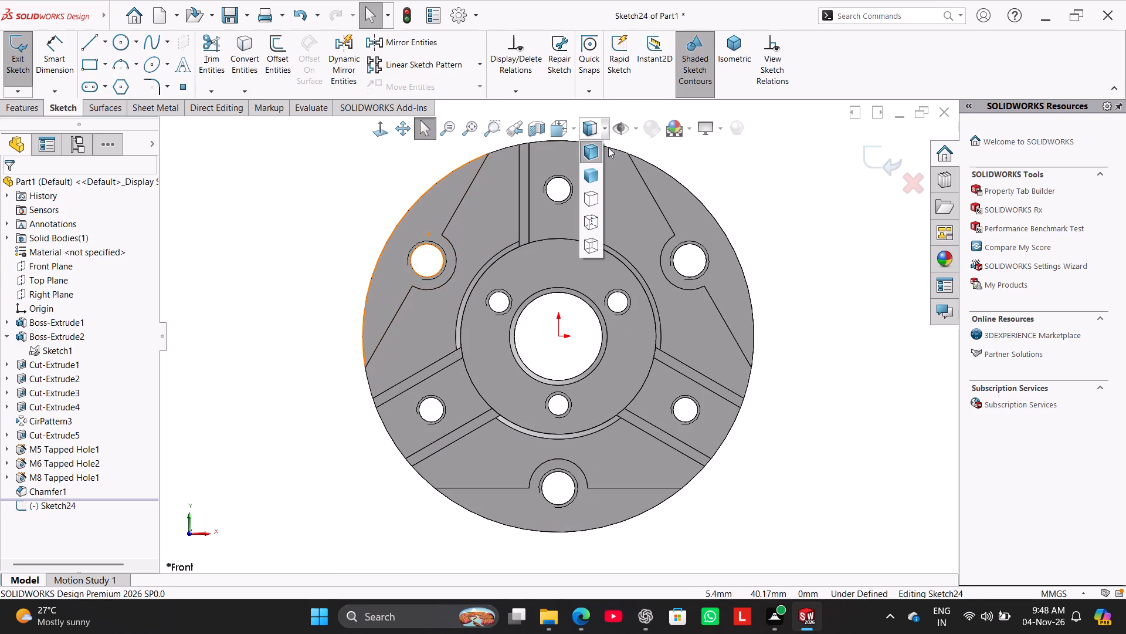
left_click(595, 218)
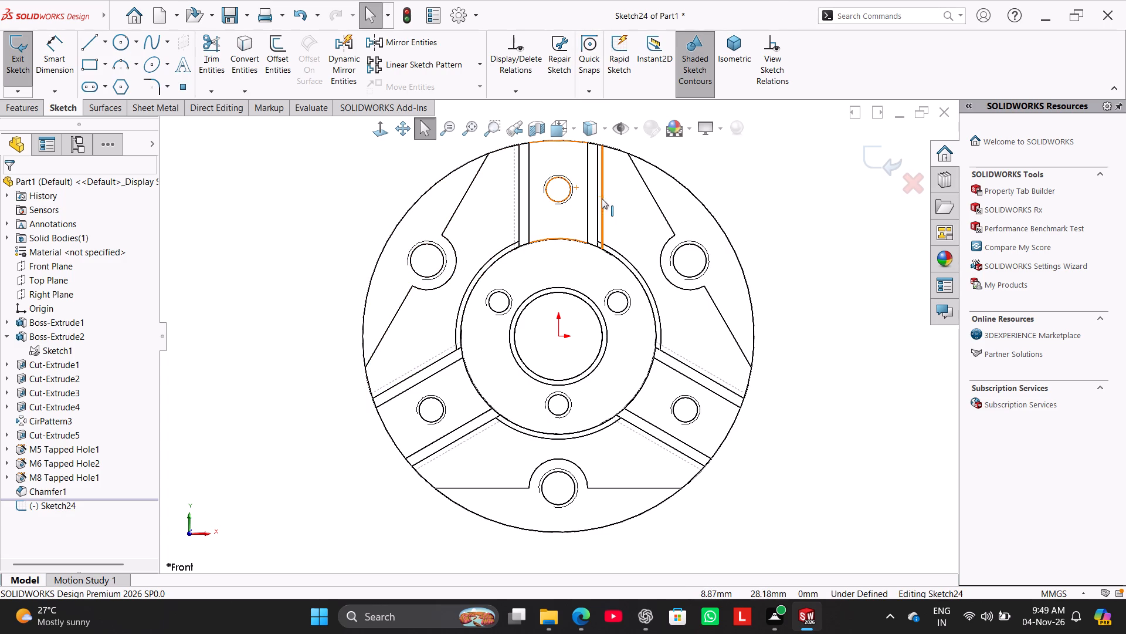
left_click(605, 126)
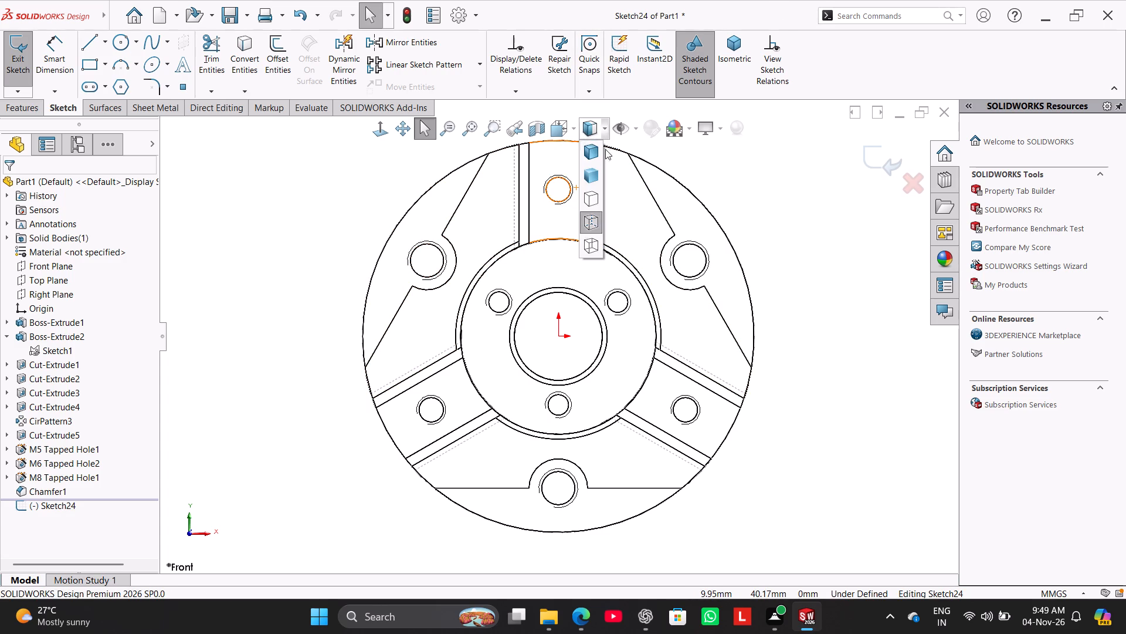
left_click(596, 160)
left_click(333, 219)
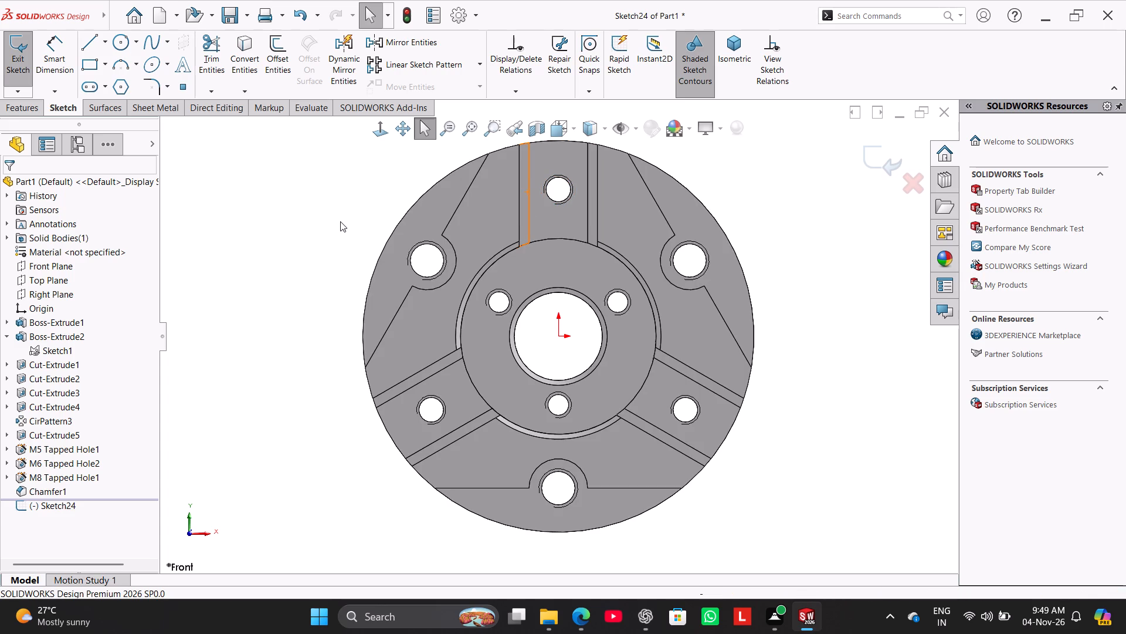
Examine the disc's slotted front and flat back from several angles, leaving the empty front-plane sketch.
middle_click_drag(342, 223, 386, 302)
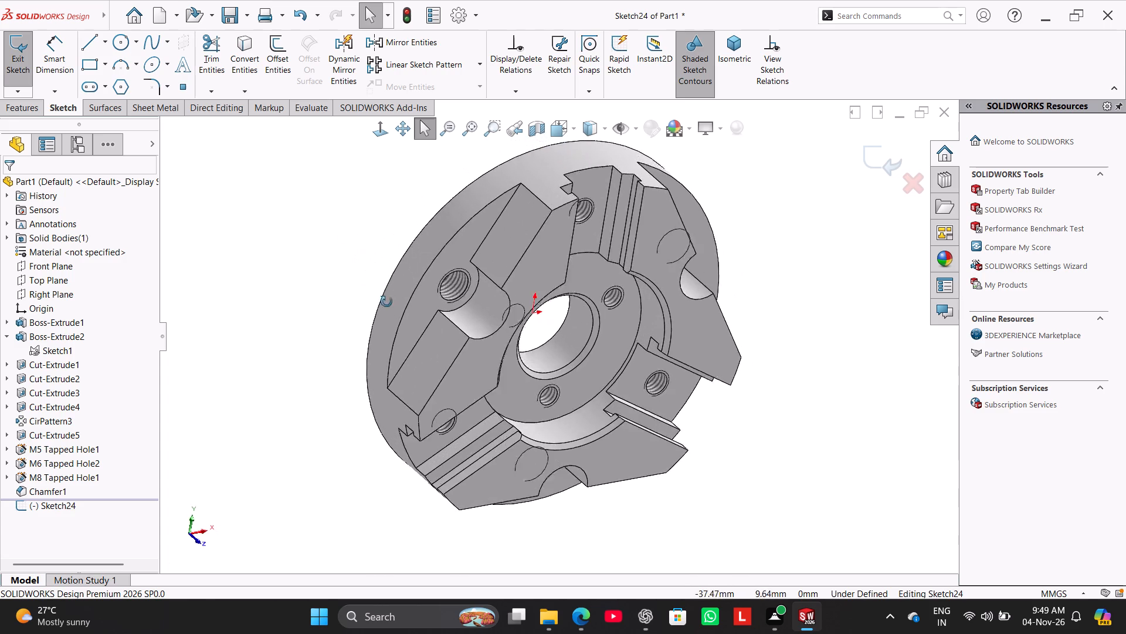
middle_click_drag(386, 302, 311, 274)
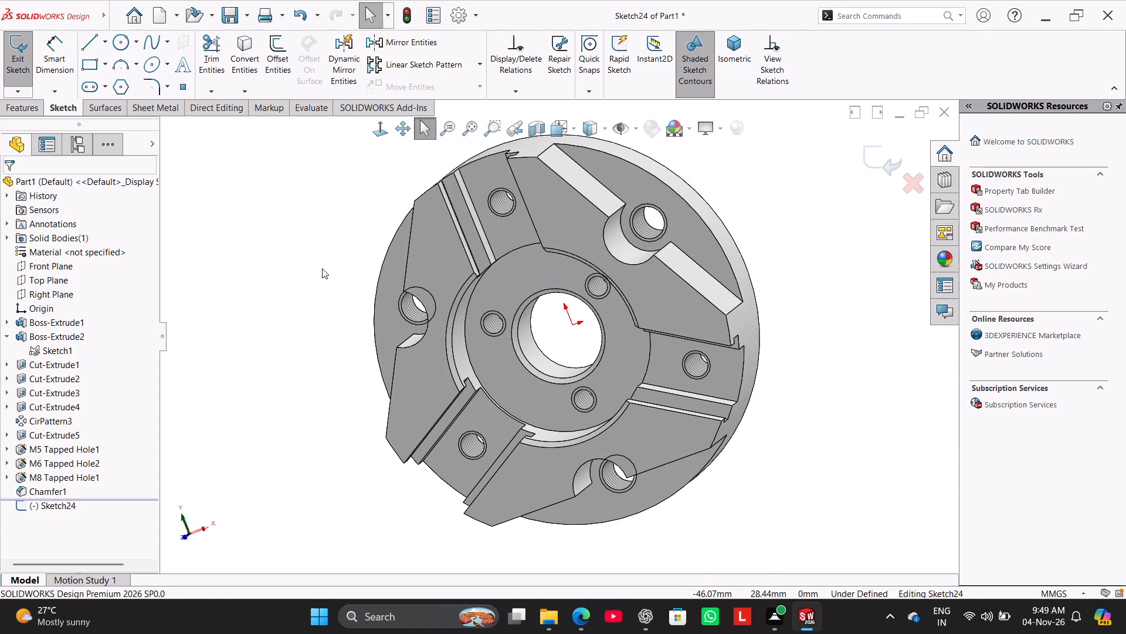
middle_click_drag(350, 321, 334, 353)
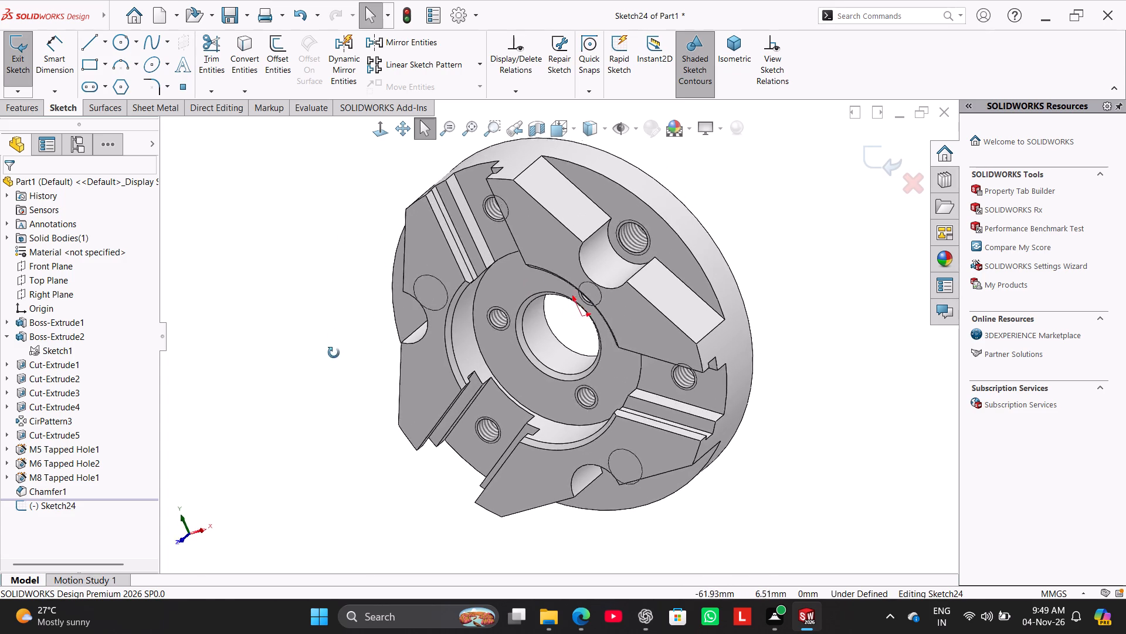
middle_click_drag(334, 353, 221, 386)
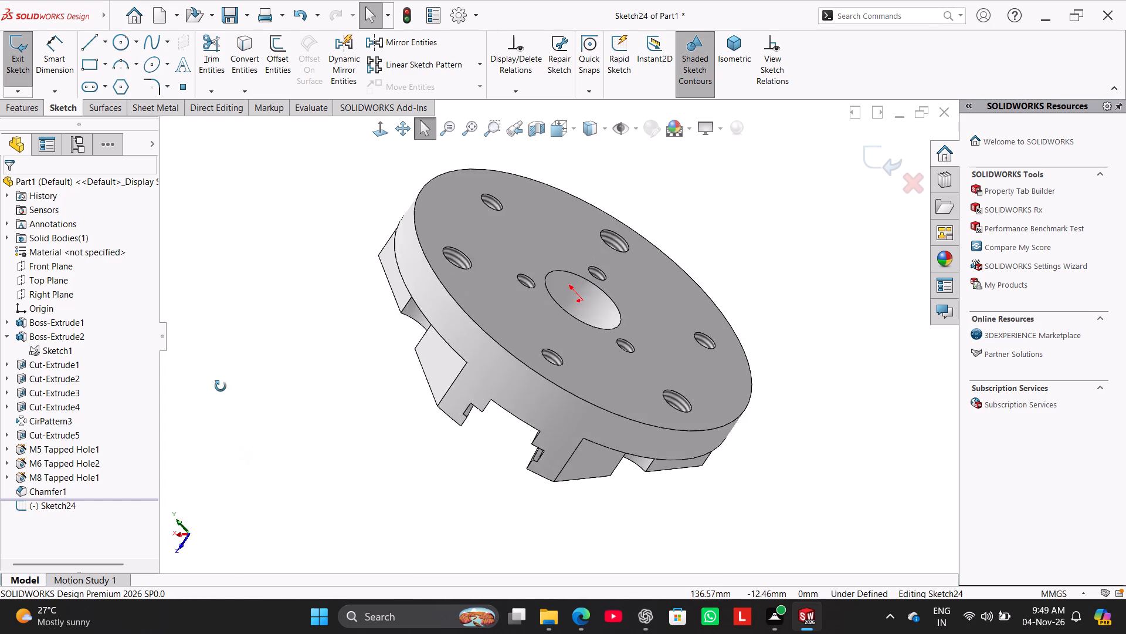
middle_click_drag(221, 386, 296, 335)
right_click_drag(280, 360, 372, 214)
right_click_drag(304, 317, 460, 161)
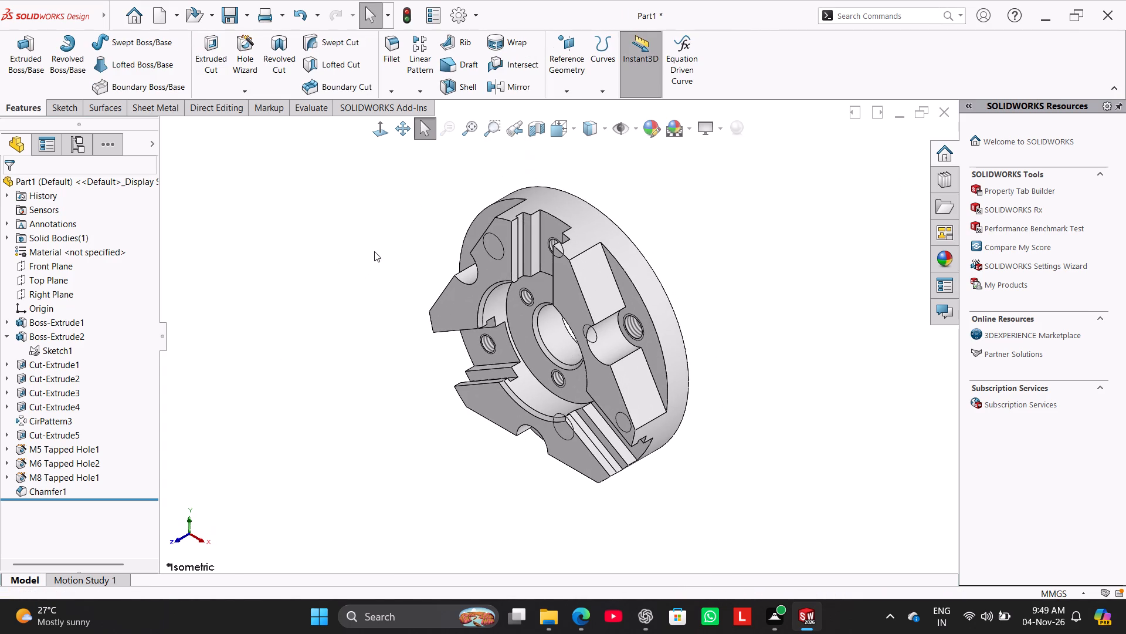
left_click(374, 251)
middle_click_drag(427, 264, 473, 218)
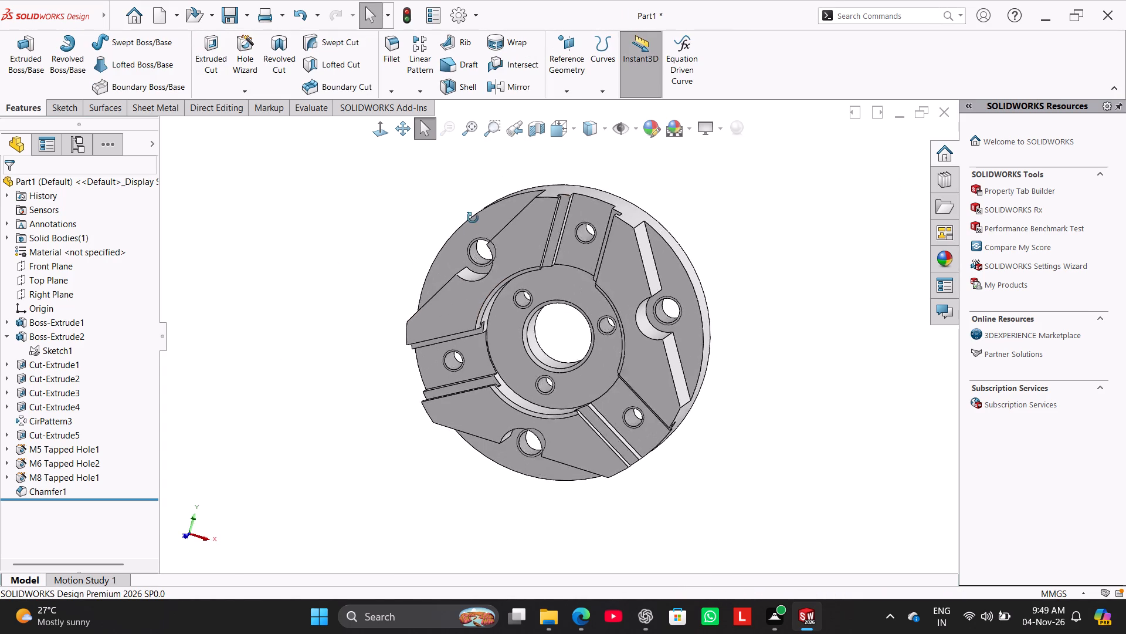
middle_click_drag(473, 218, 402, 230)
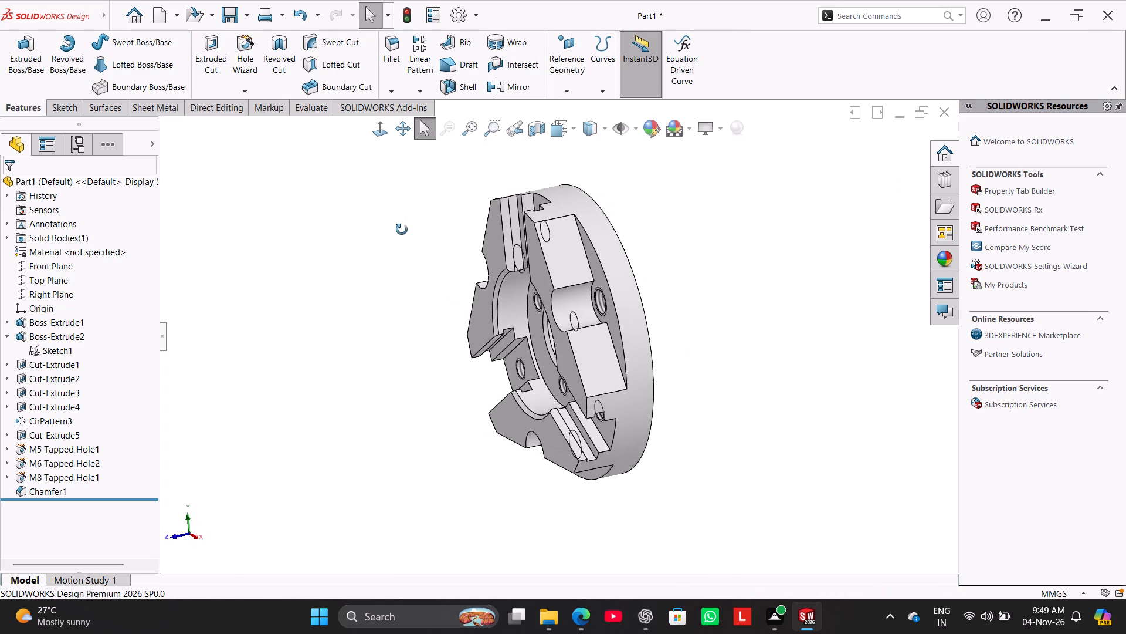
middle_click_drag(402, 230, 414, 234)
Turn off the display of cosmetic threads in the document's detailing properties.
left_click(456, 11)
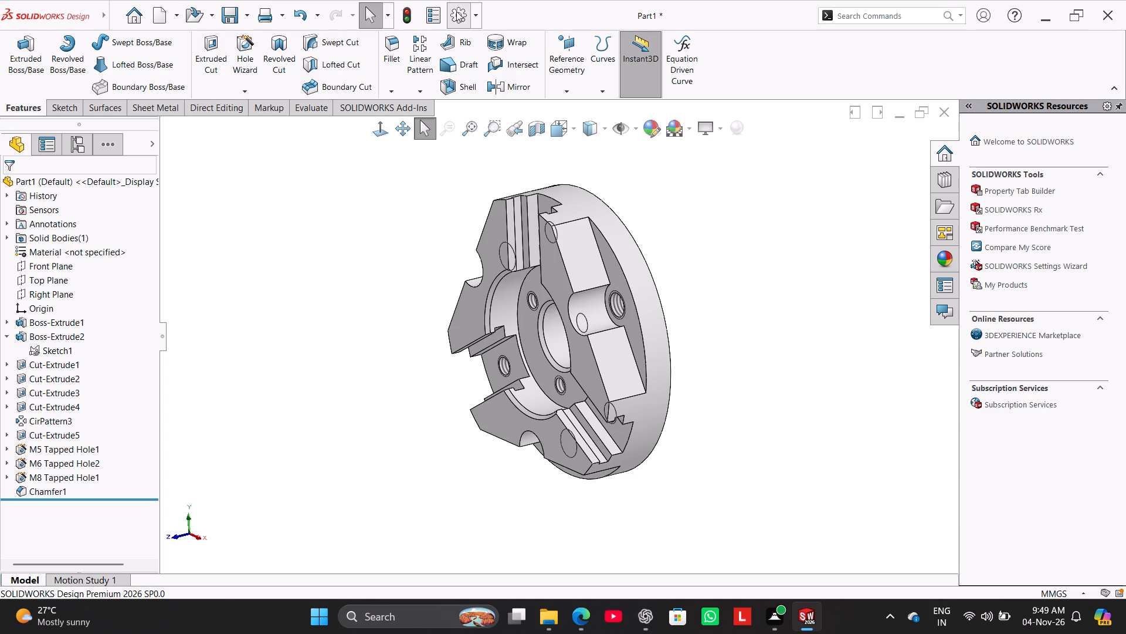
left_click(412, 106)
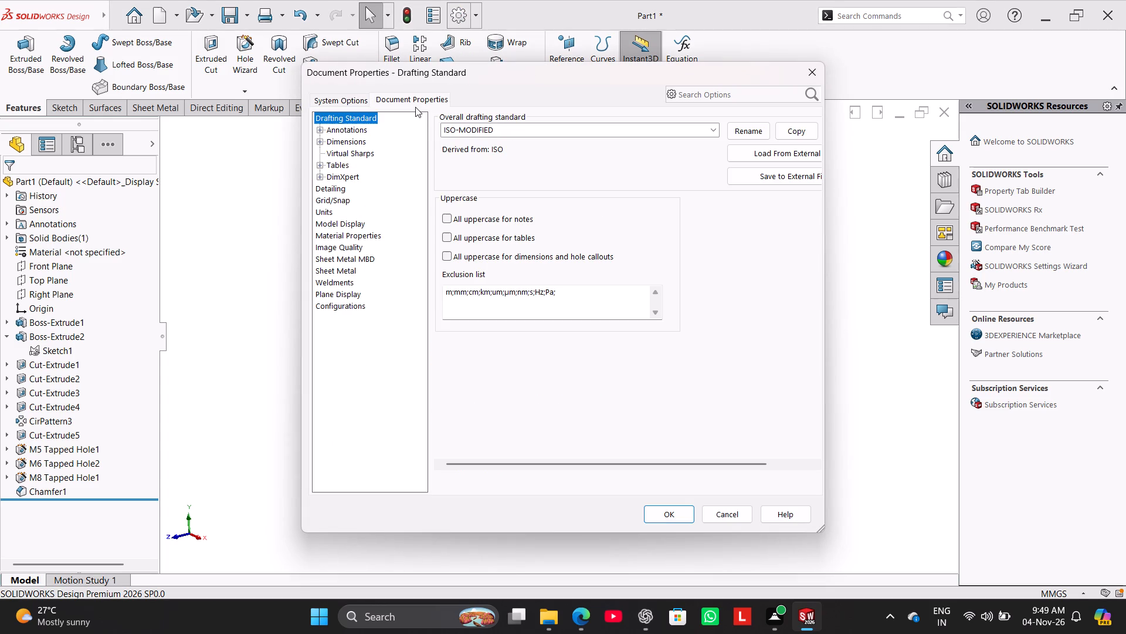
left_click(344, 191)
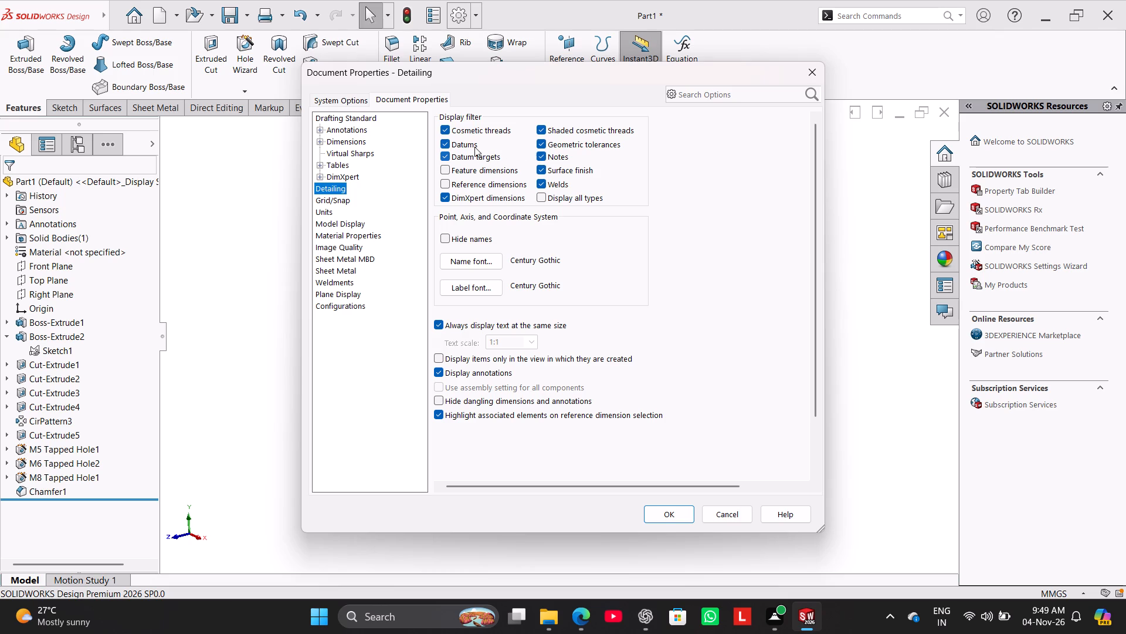
left_click(481, 130)
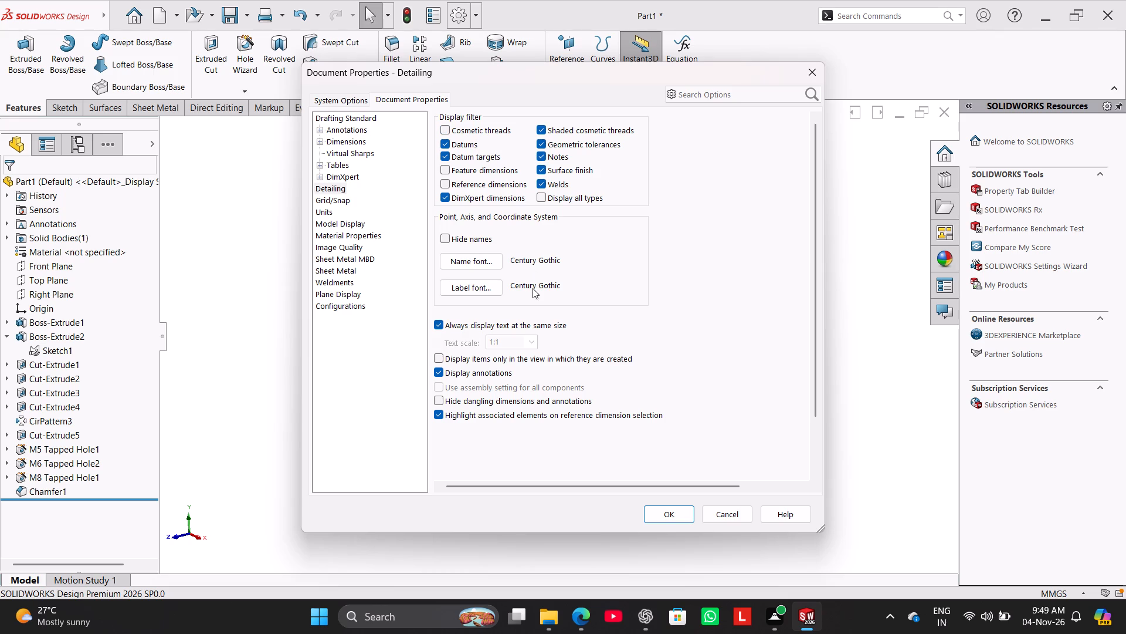
left_click(657, 513)
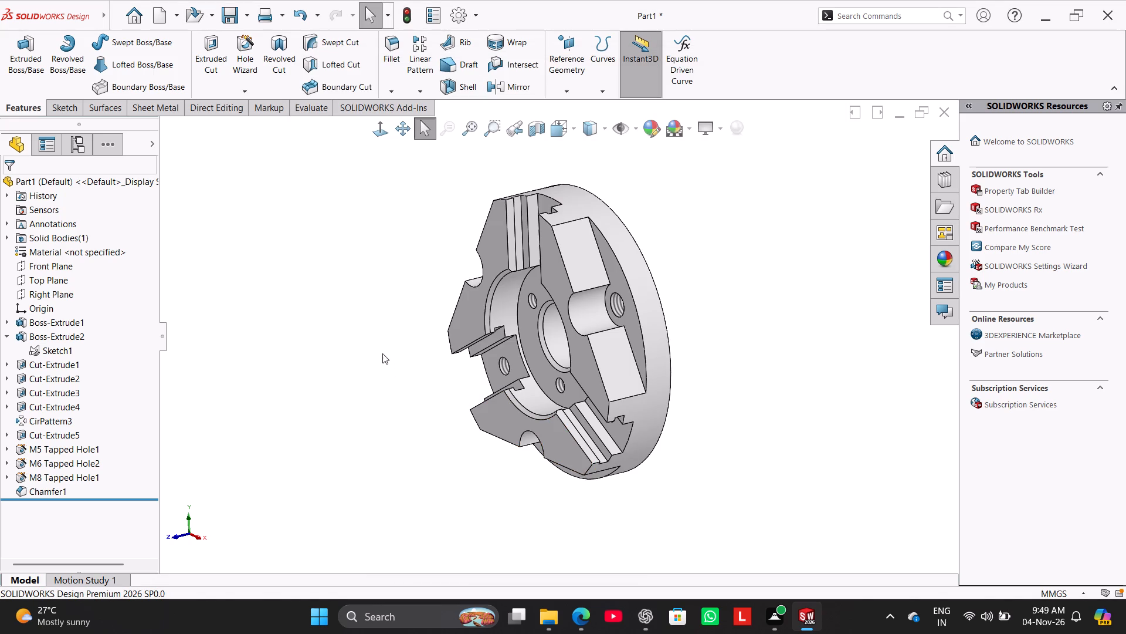
Examine the tapped holes and recesses without cosmetic threads, and return the model to isometric view.
middle_click_drag(385, 353, 443, 274)
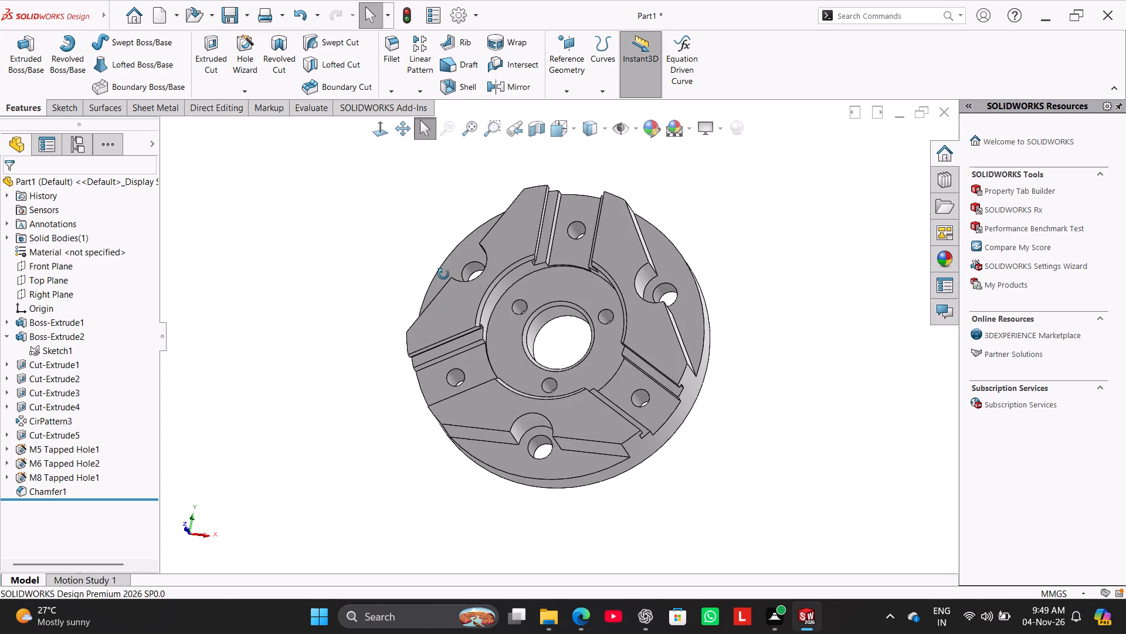
middle_click_drag(443, 274, 345, 276)
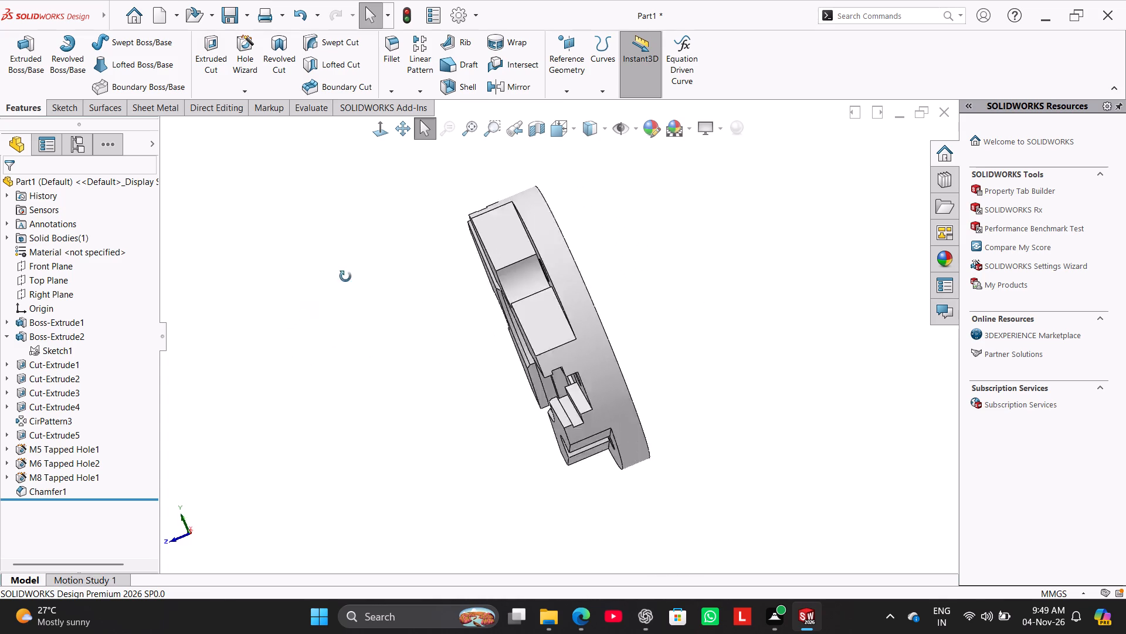
middle_click_drag(345, 276, 389, 249)
scroll(414, 302, "down", 5)
middle_click_drag(452, 328, 533, 292)
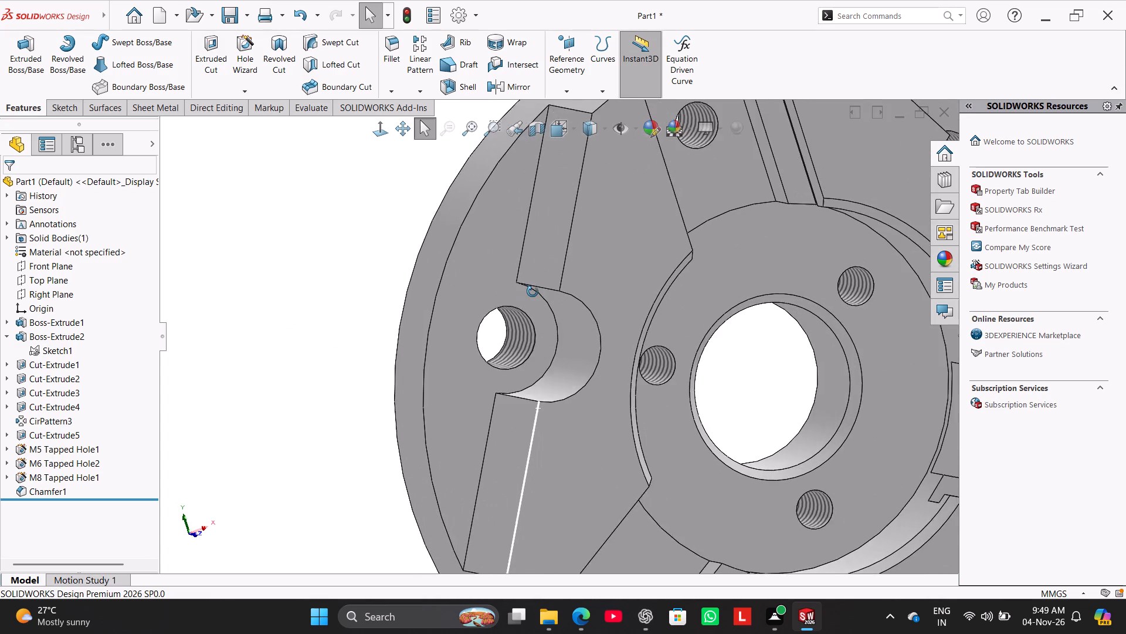
middle_click_drag(533, 292, 433, 295)
right_click_drag(399, 340, 525, 232)
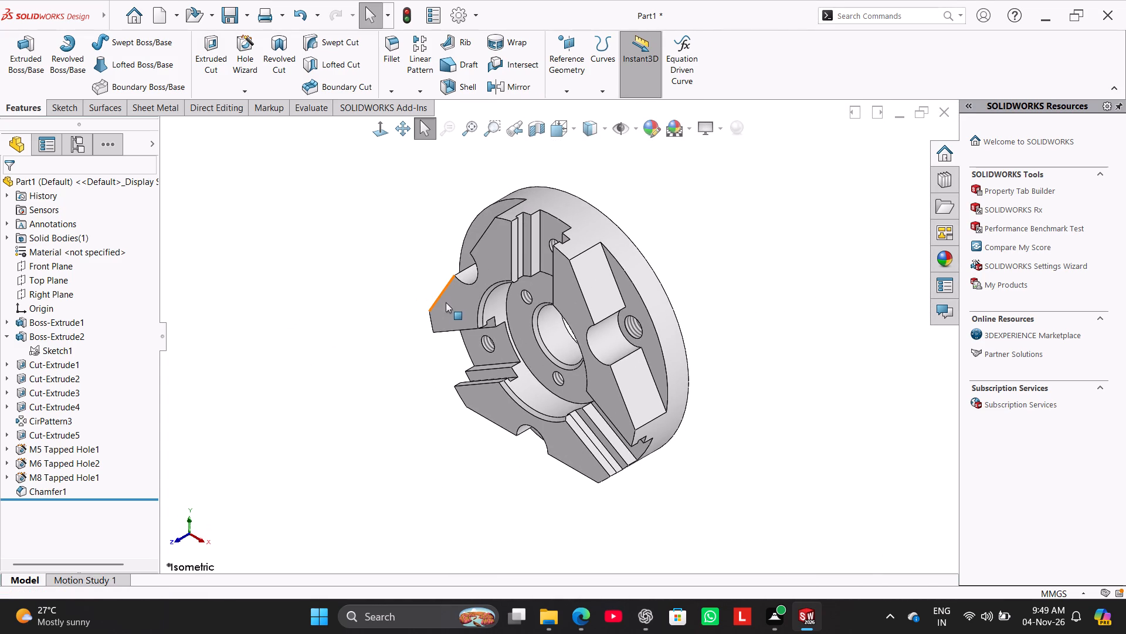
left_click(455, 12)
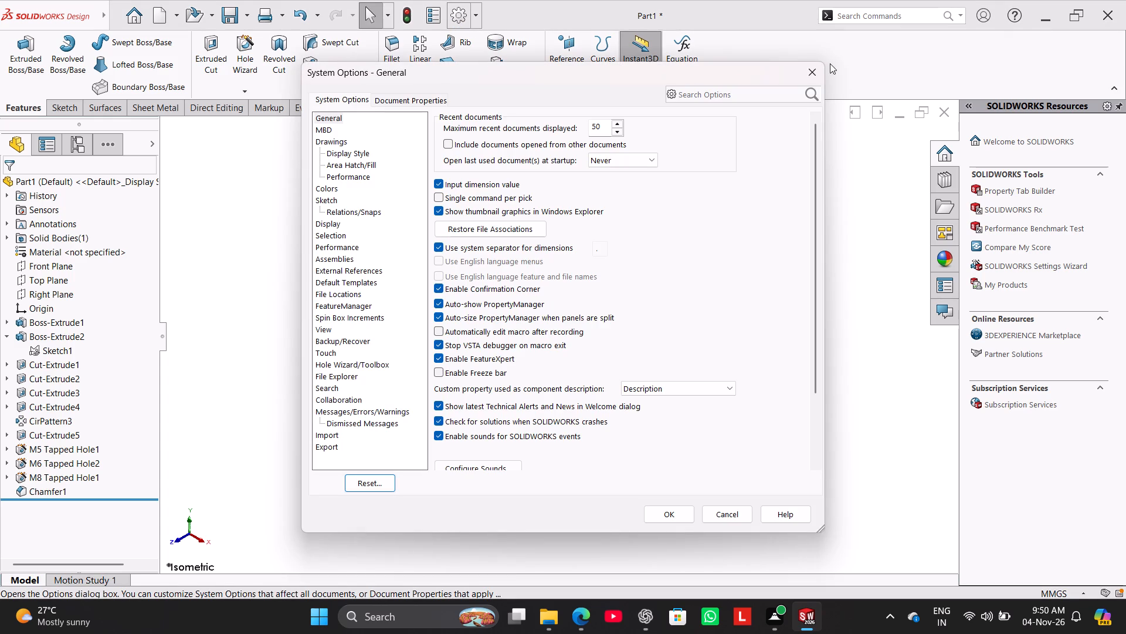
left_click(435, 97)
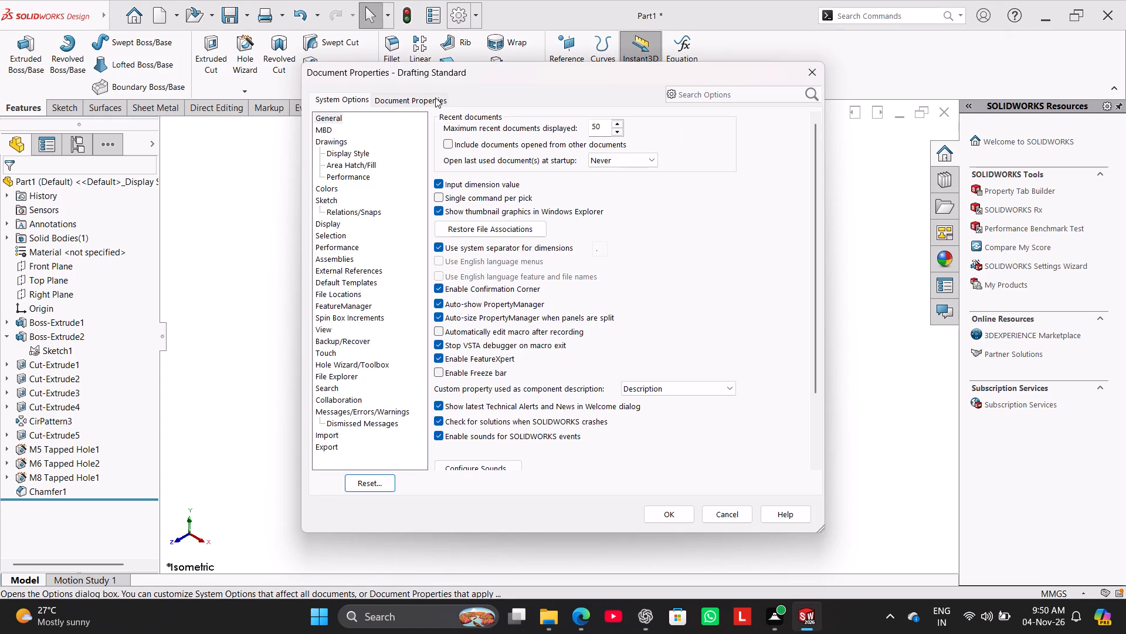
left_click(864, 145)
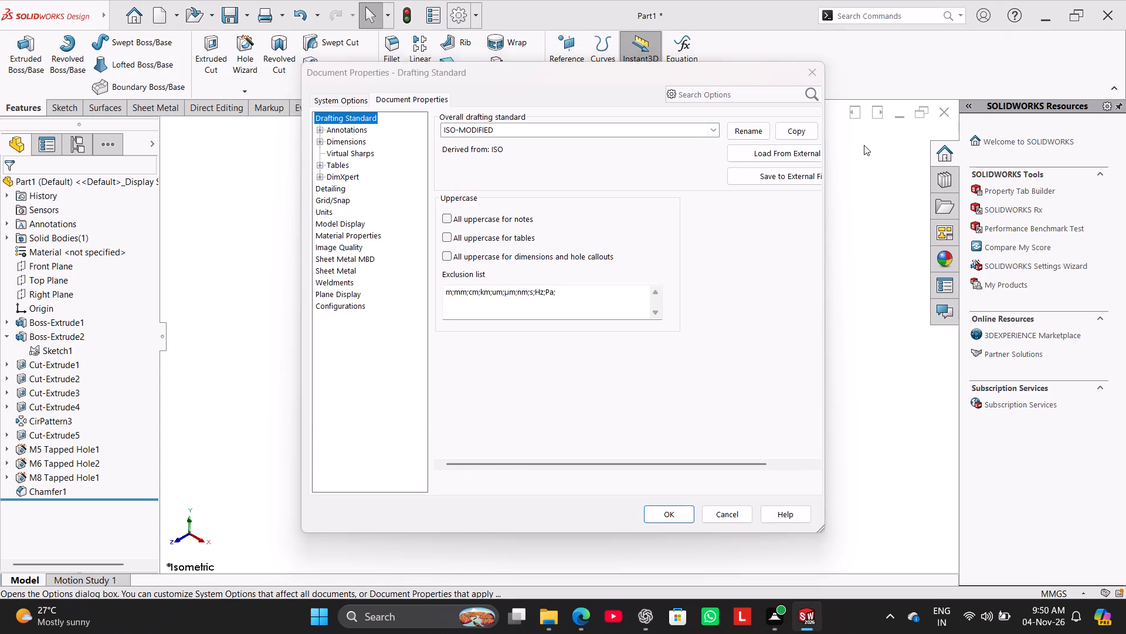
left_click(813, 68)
Save the part as "Three-Spoke Locking Flange Plate" in the Worked folder and close the document.
left_click(227, 8)
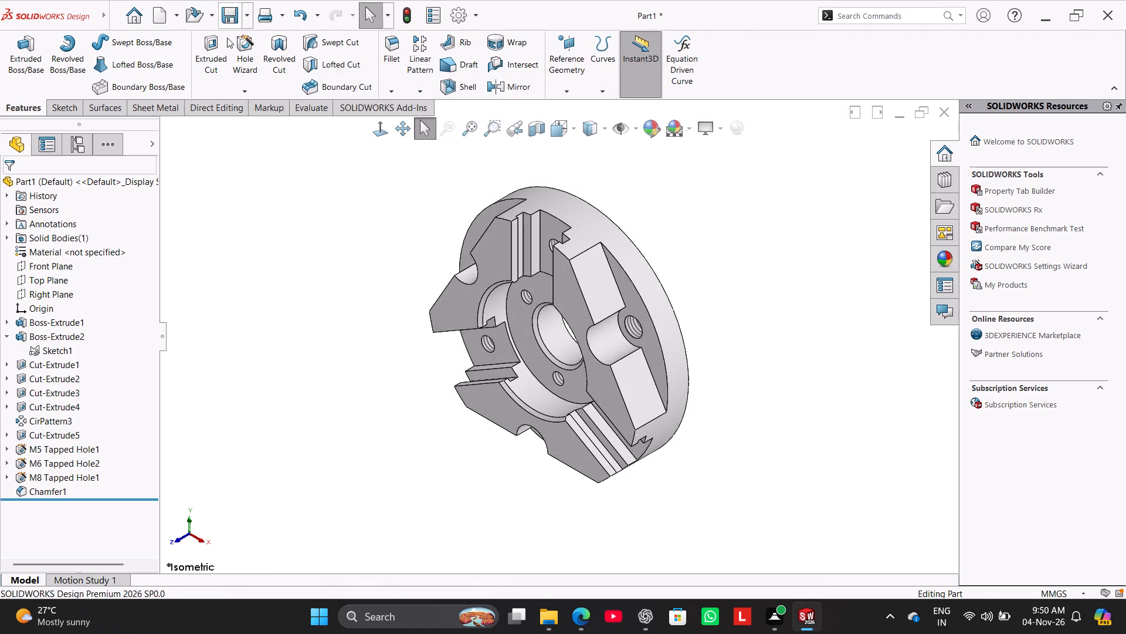
key("ctrl+v")
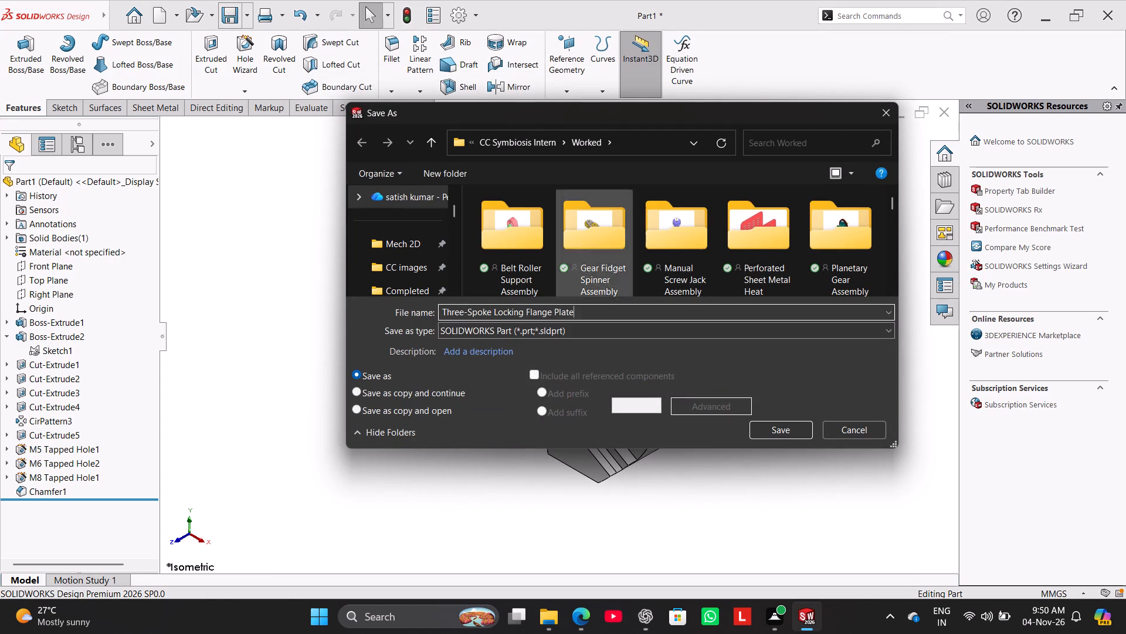
left_click(788, 422)
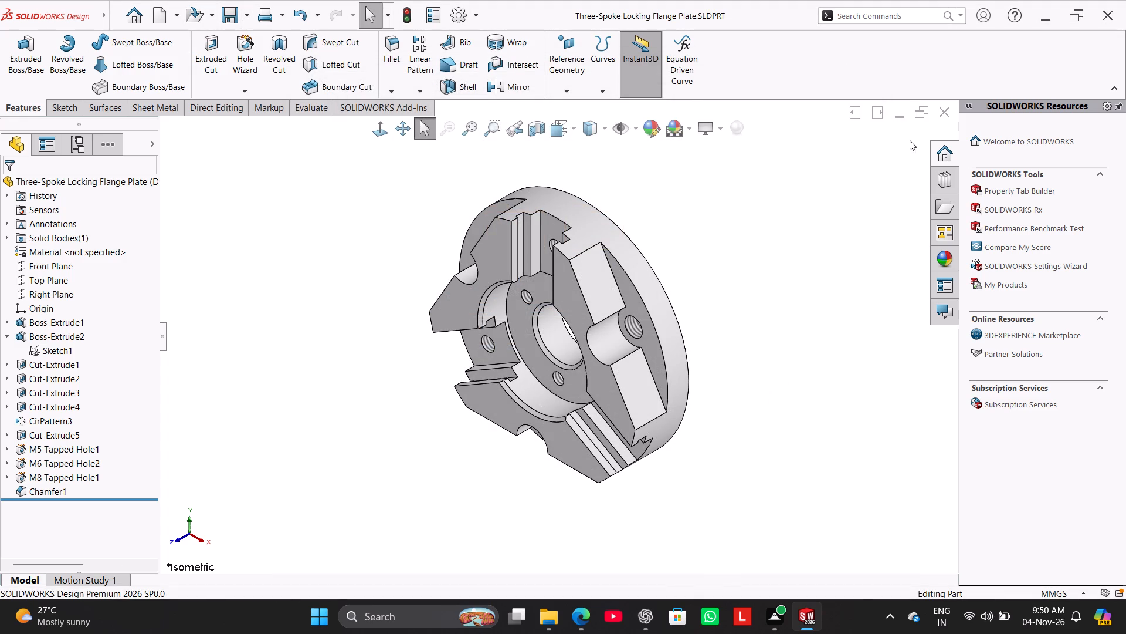
left_click(945, 114)
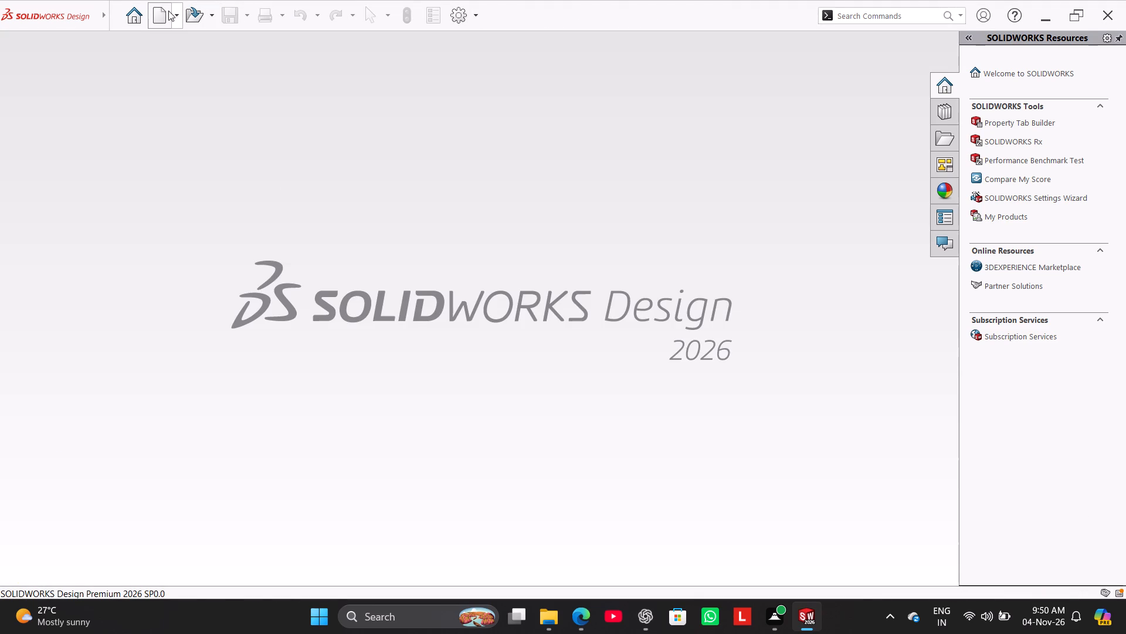
Find Three-Spoke Locking Flange Plate.SLDPRT by name in the Worked folder and reopen it.
left_click(168, 8)
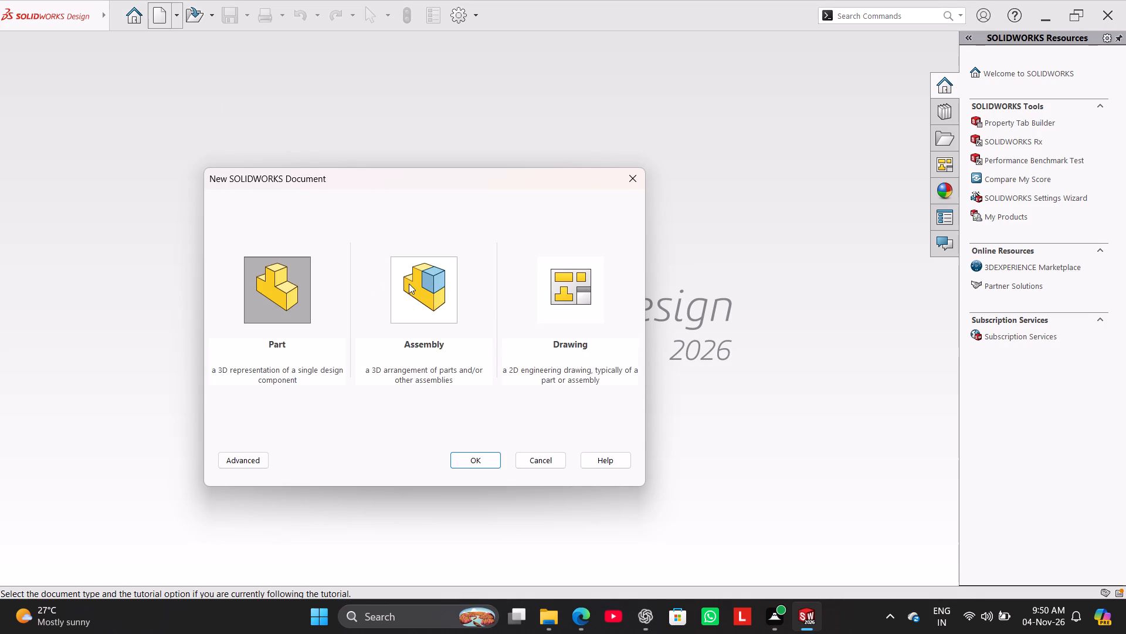
left_click(629, 180)
left_click(218, 10)
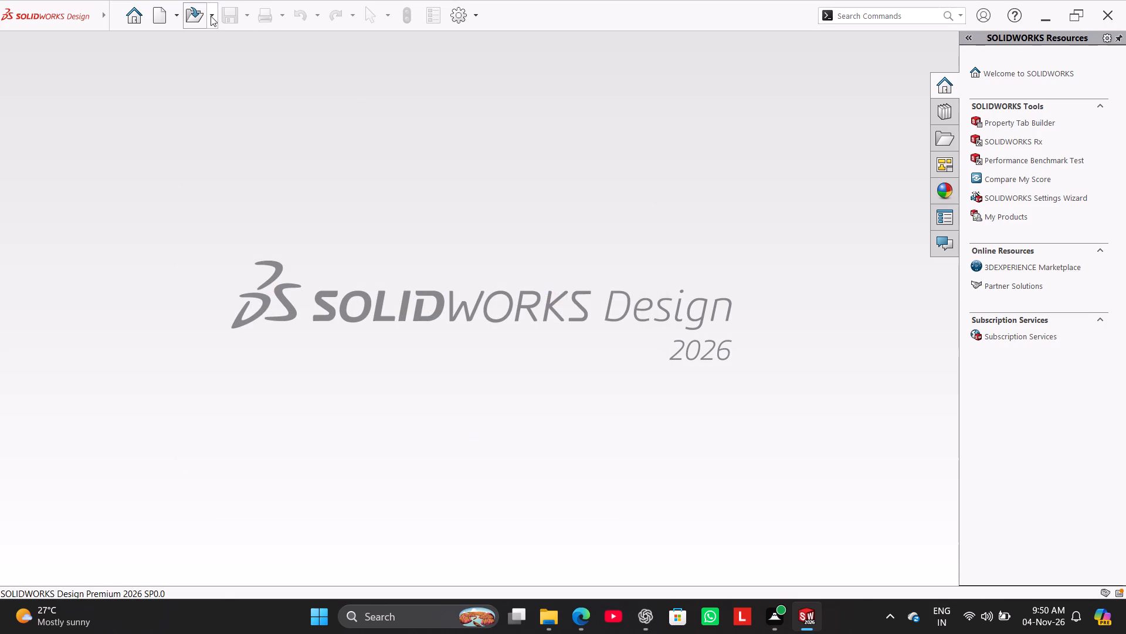
left_click(209, 14)
left_click(214, 40)
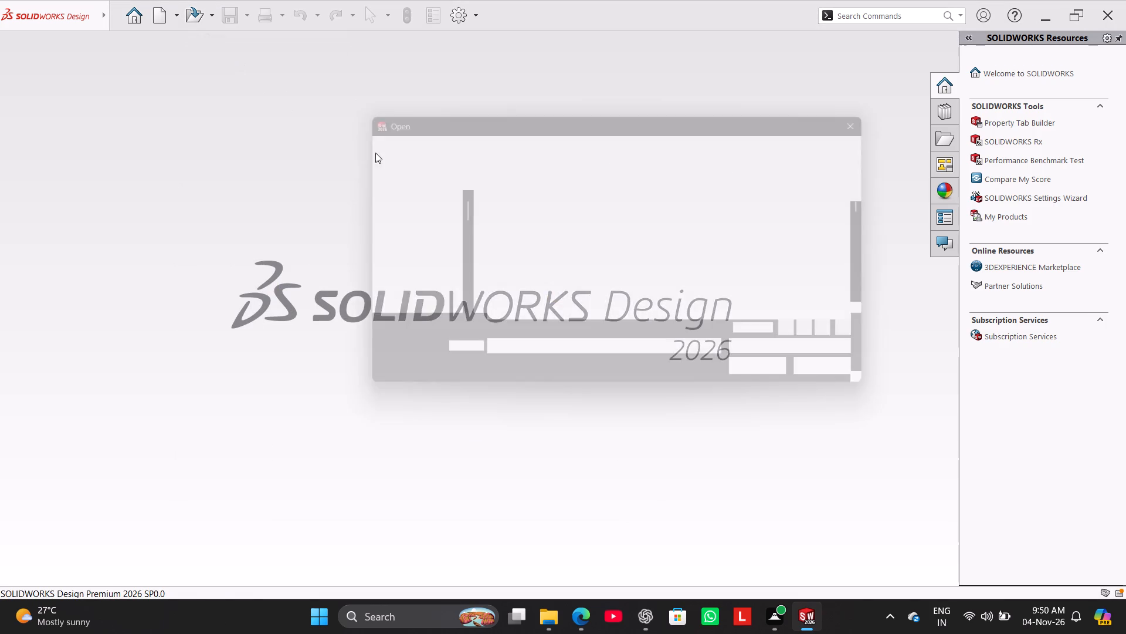
right_click(836, 142)
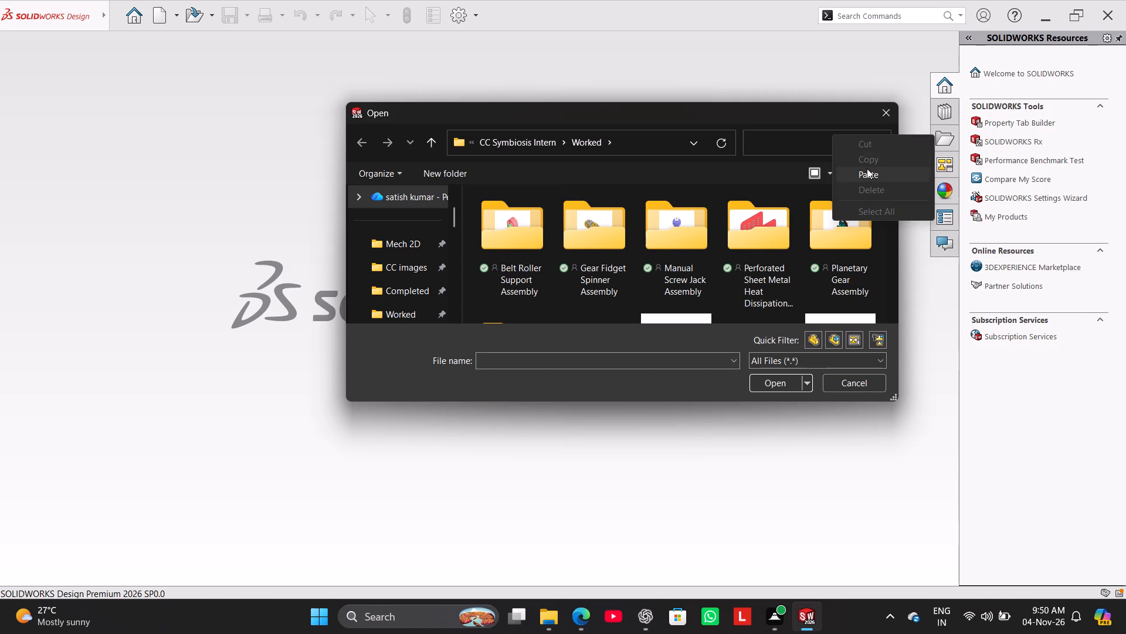
left_click(871, 175)
key("ctrl+v")
left_click_drag(528, 237, 588, 279)
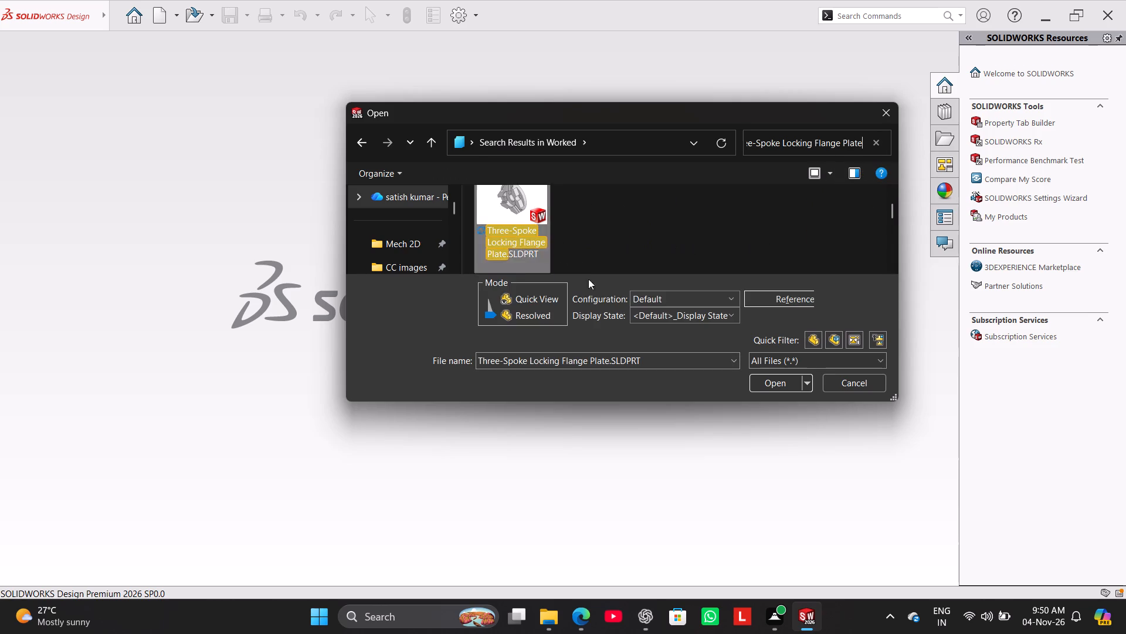
left_click_drag(588, 279, 534, 241)
left_click(757, 379)
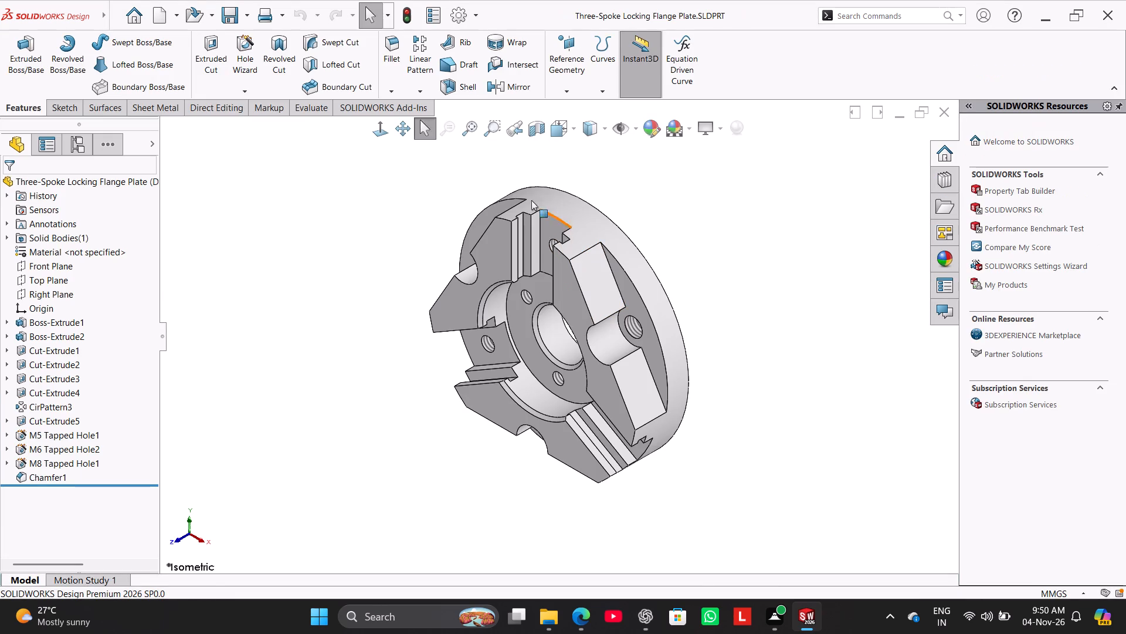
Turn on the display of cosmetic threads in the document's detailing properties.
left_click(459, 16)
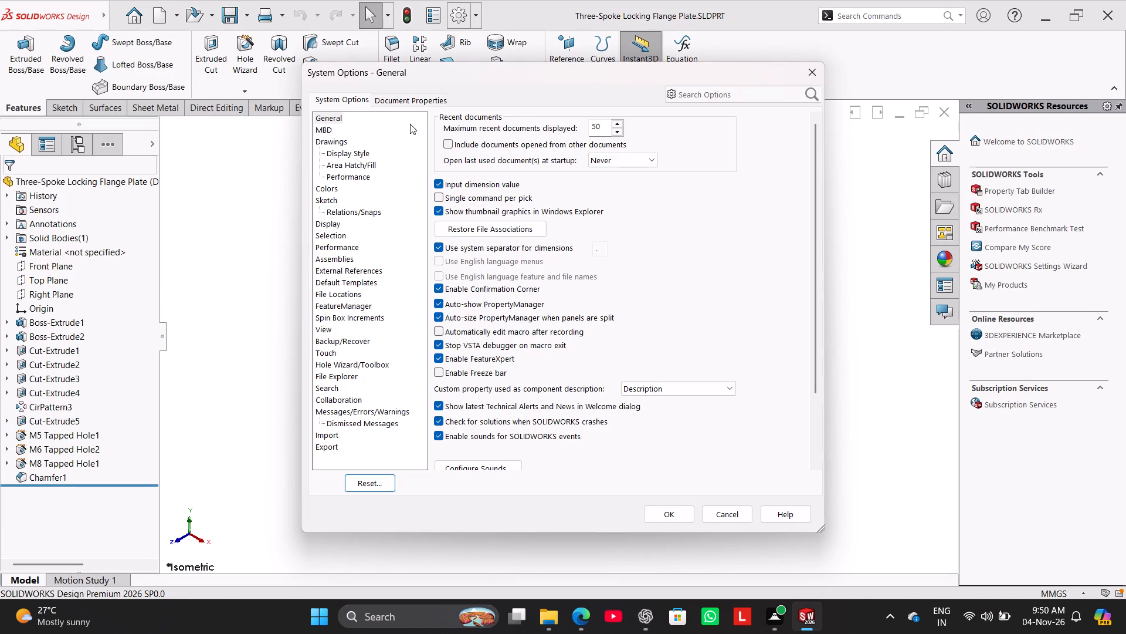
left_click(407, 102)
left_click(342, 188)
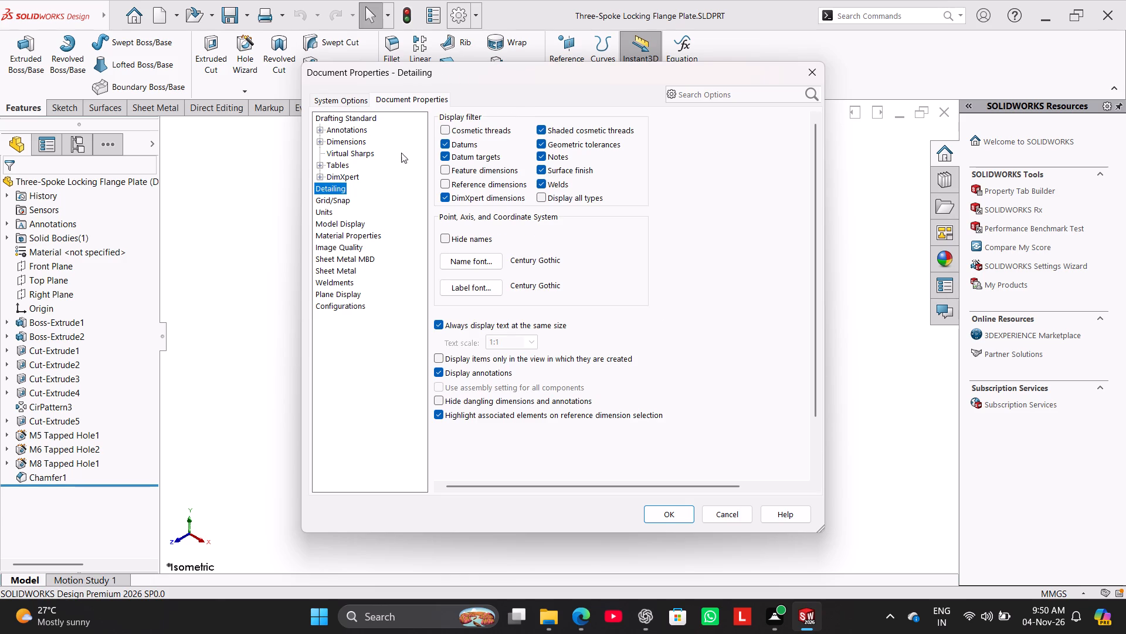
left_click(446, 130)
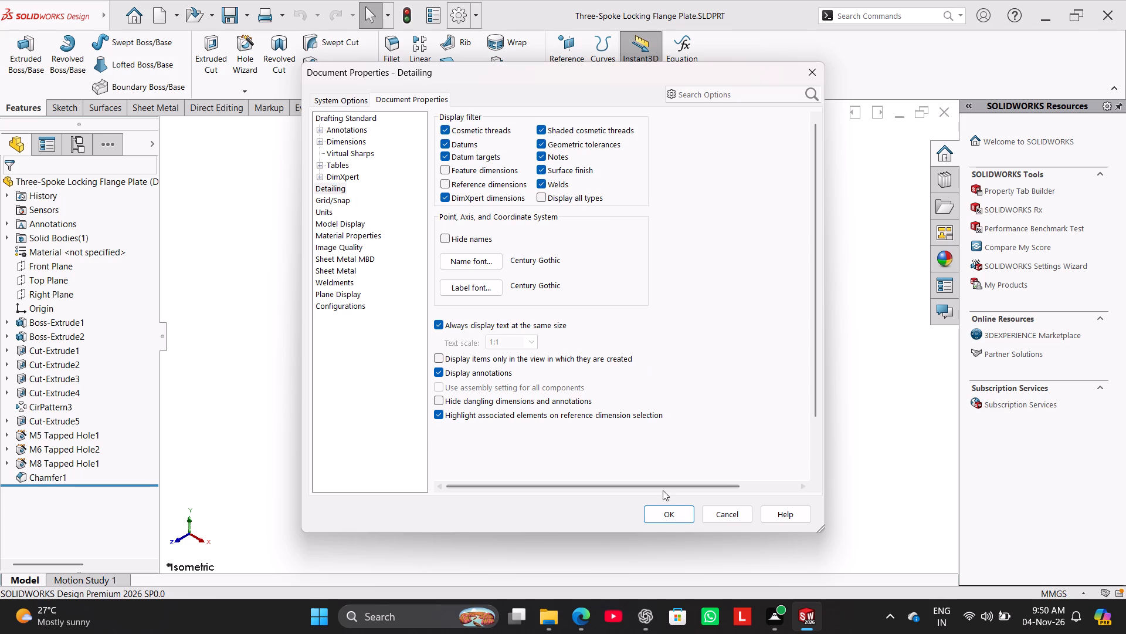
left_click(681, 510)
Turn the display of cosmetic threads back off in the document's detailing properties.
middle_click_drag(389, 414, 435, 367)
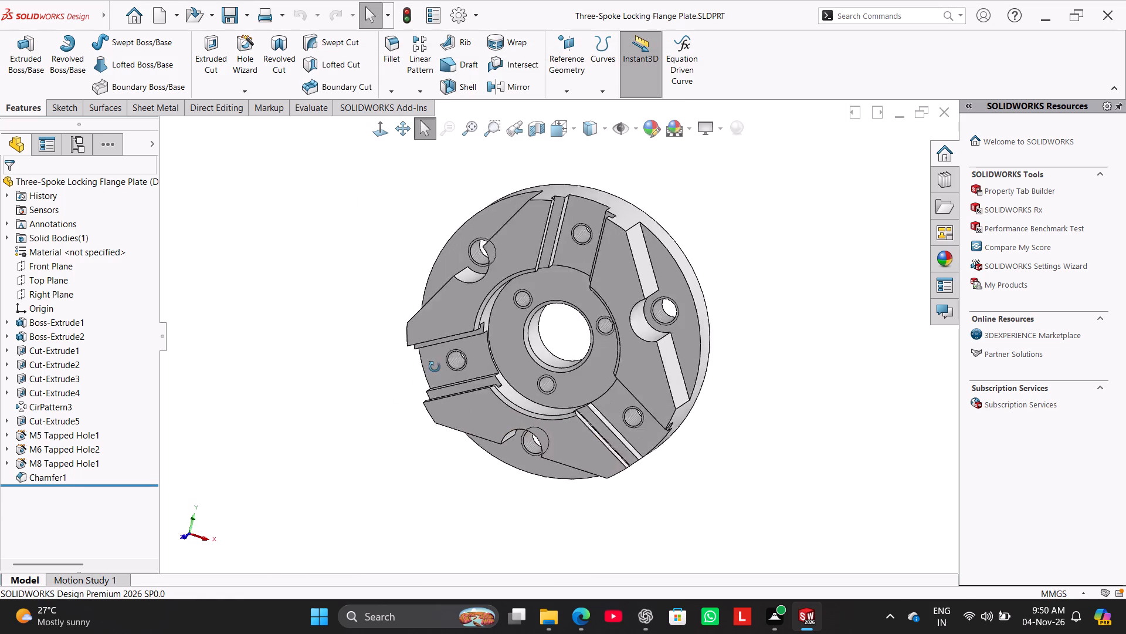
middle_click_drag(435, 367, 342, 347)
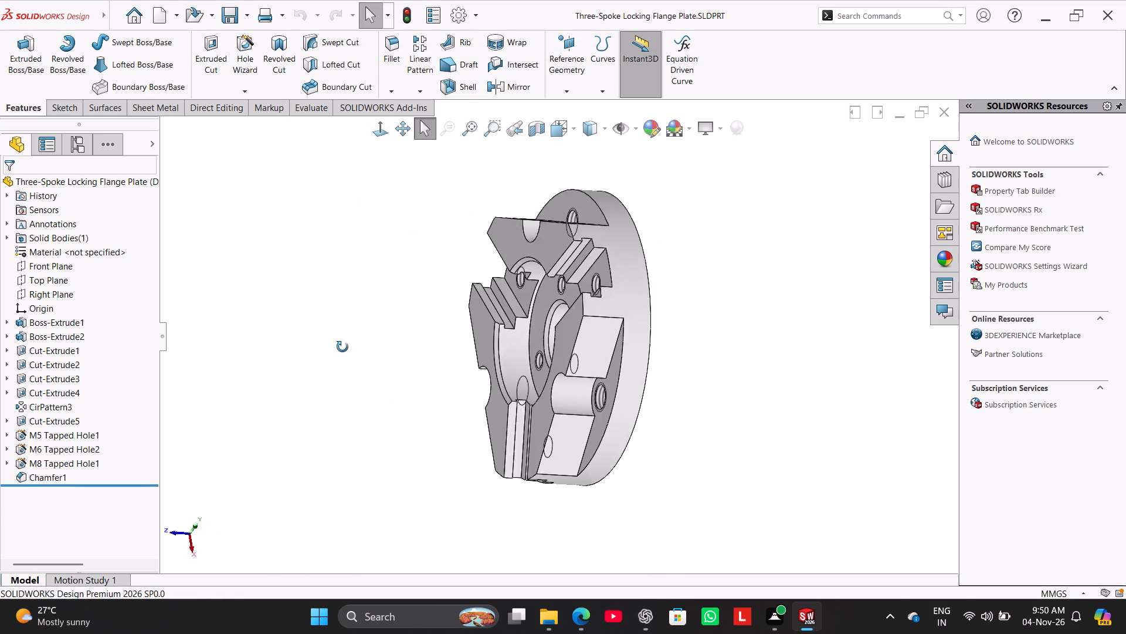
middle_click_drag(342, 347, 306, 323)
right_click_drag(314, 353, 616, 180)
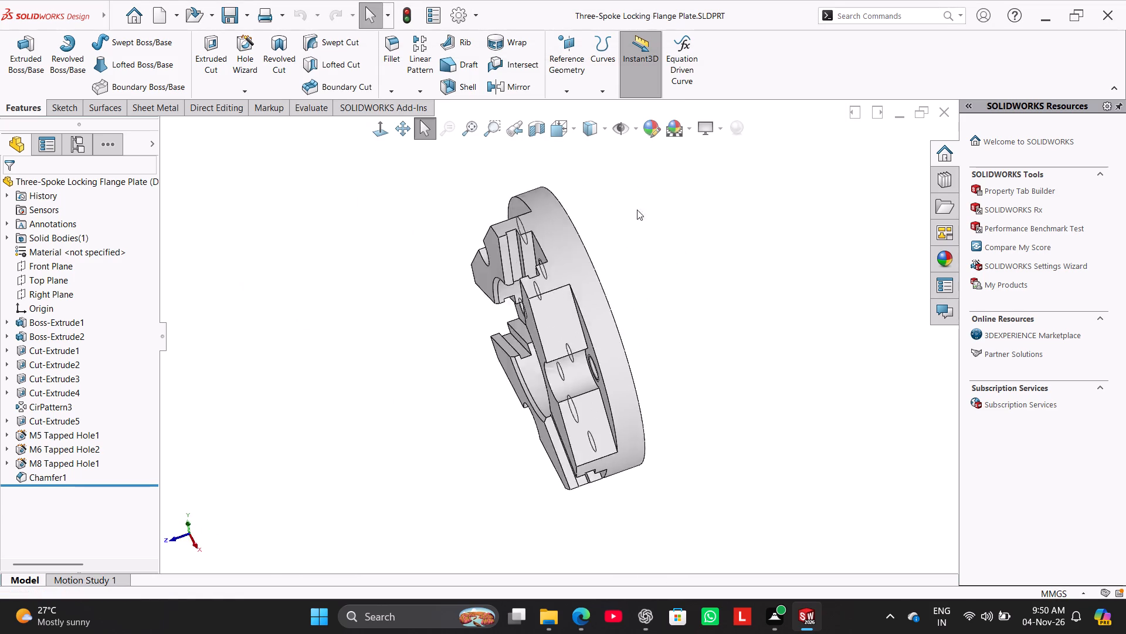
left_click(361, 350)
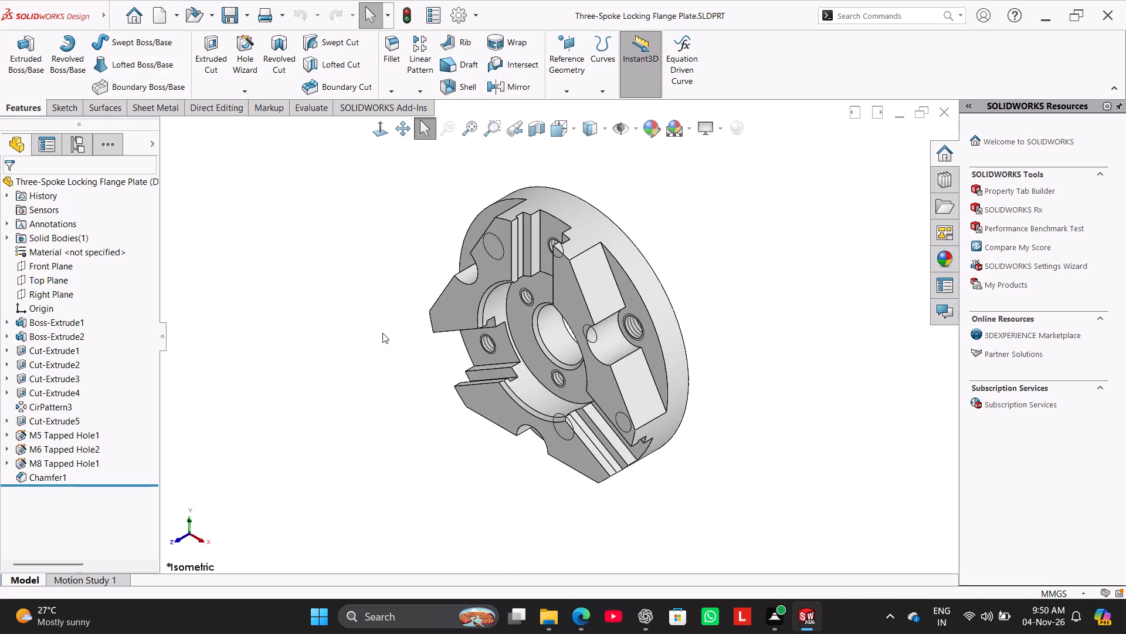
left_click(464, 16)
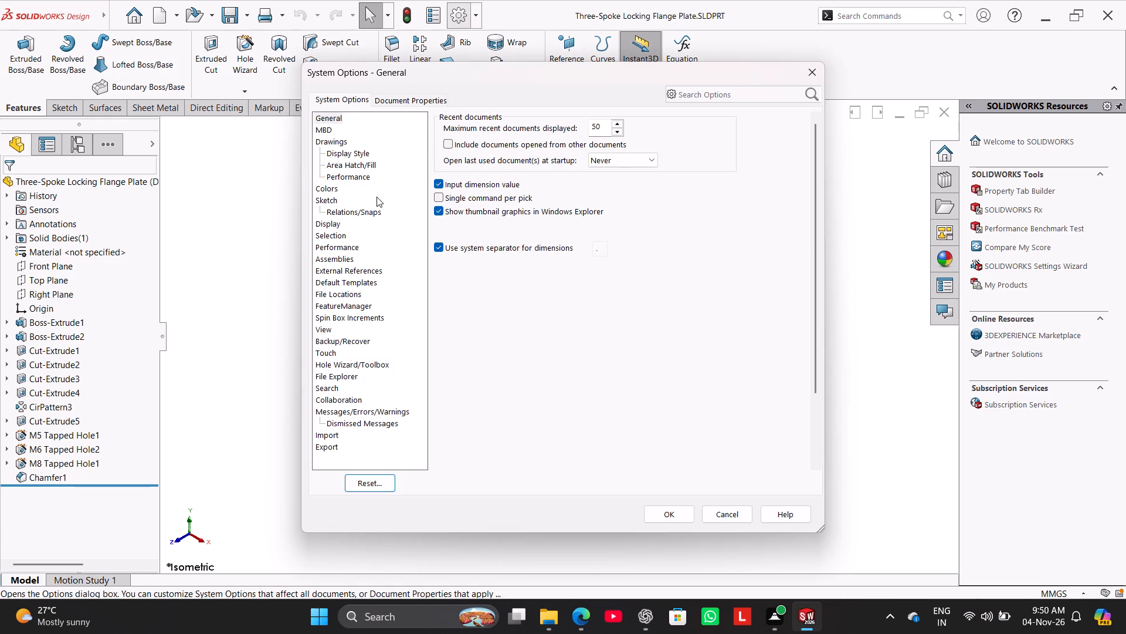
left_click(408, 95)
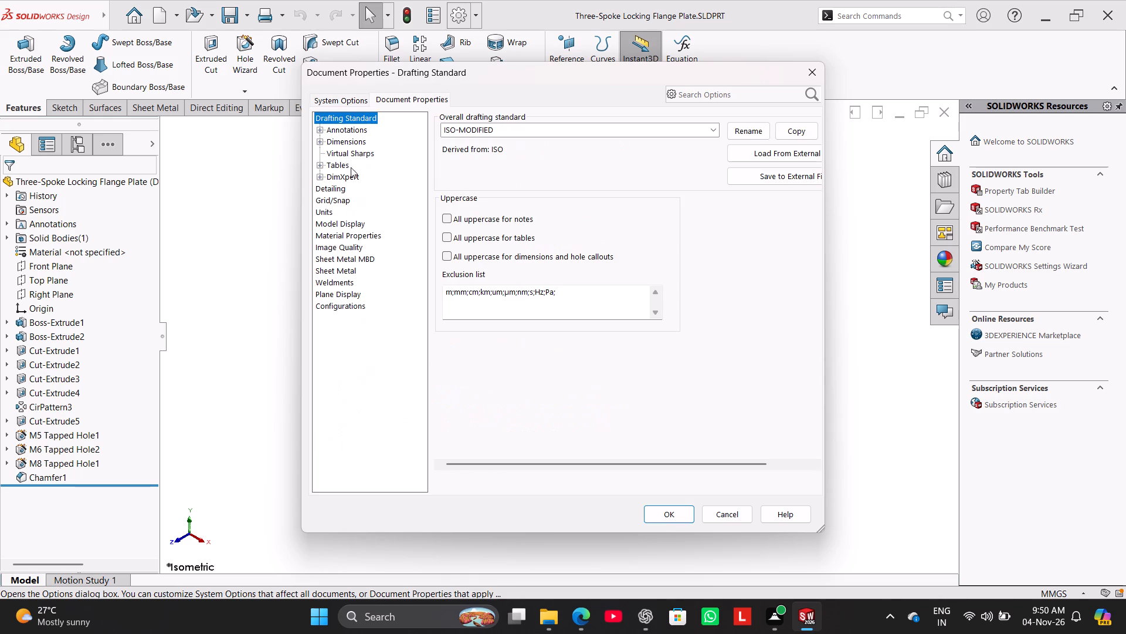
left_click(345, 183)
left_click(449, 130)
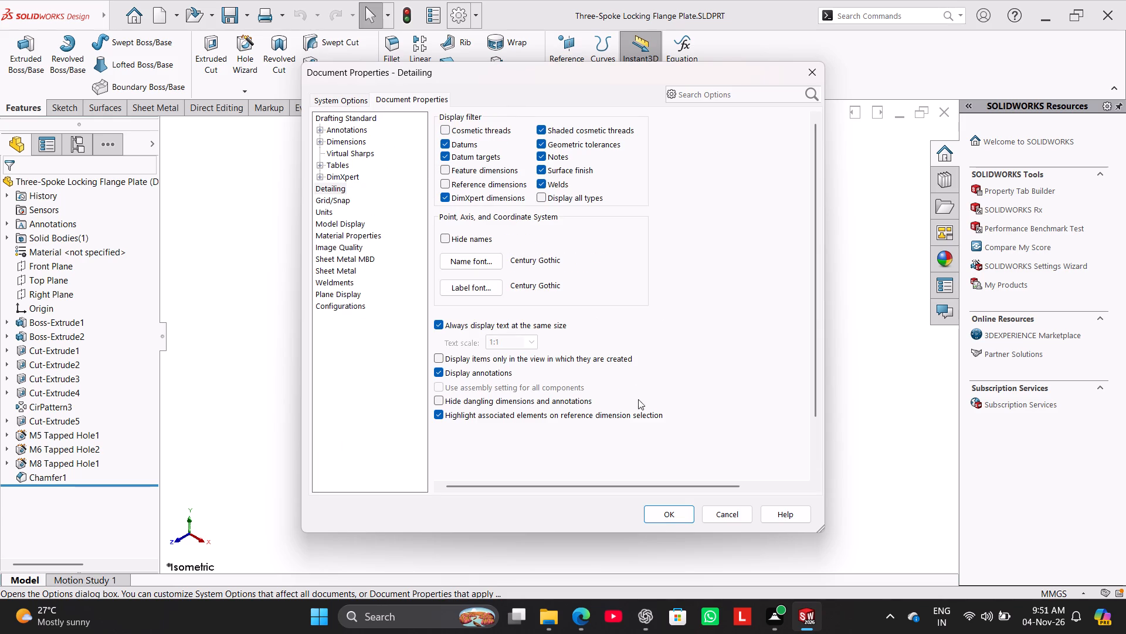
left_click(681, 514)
Raise the document's shaded image quality to about 0.0373 mm deviation, raise wireframe resolution near High, and enable edge length optimization.
middle_click_drag(419, 404, 445, 359)
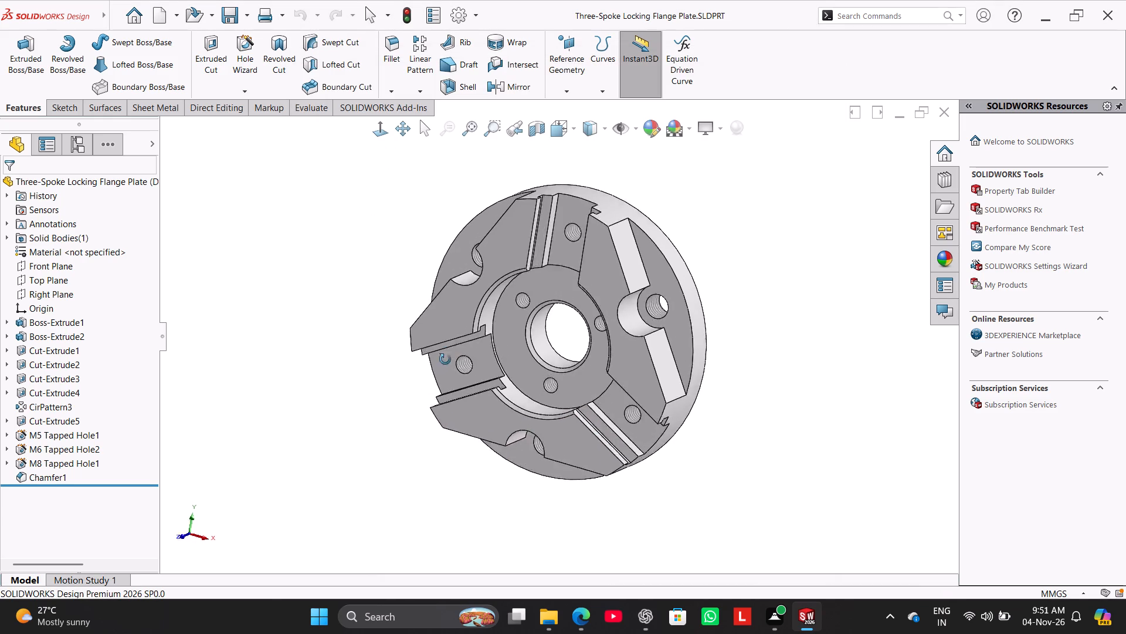
middle_click_drag(445, 359, 409, 383)
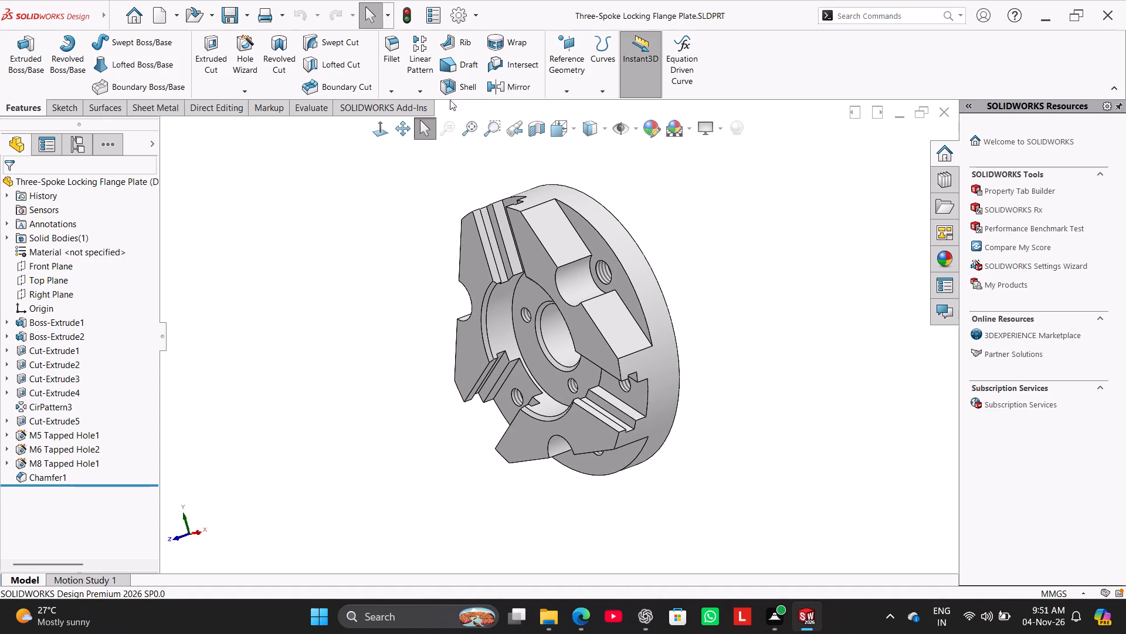
left_click(455, 11)
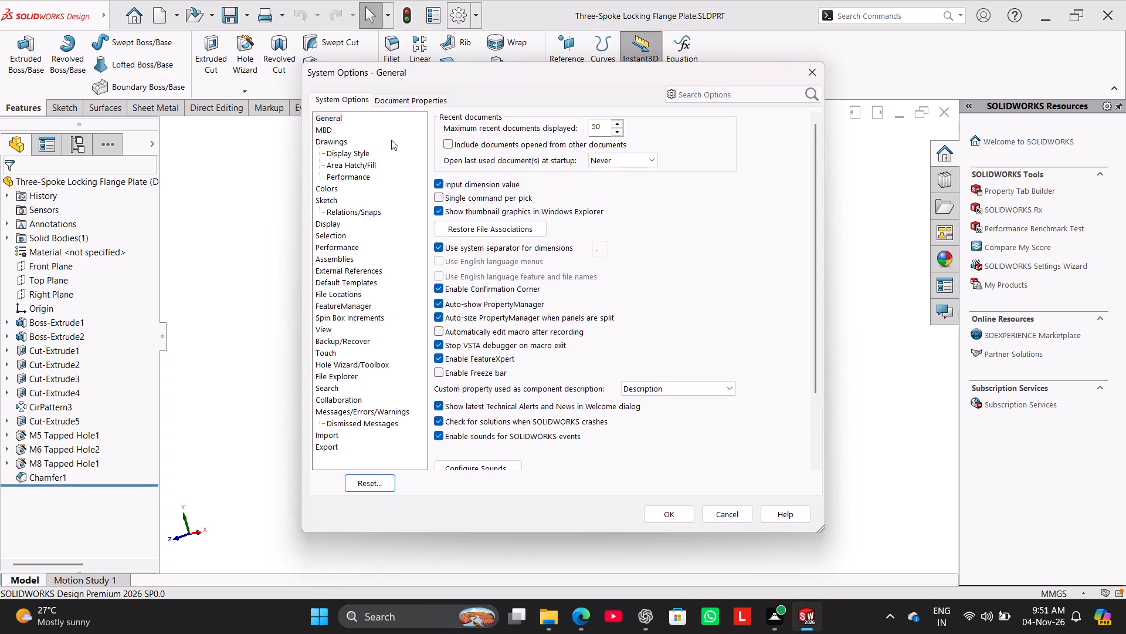
left_click(403, 104)
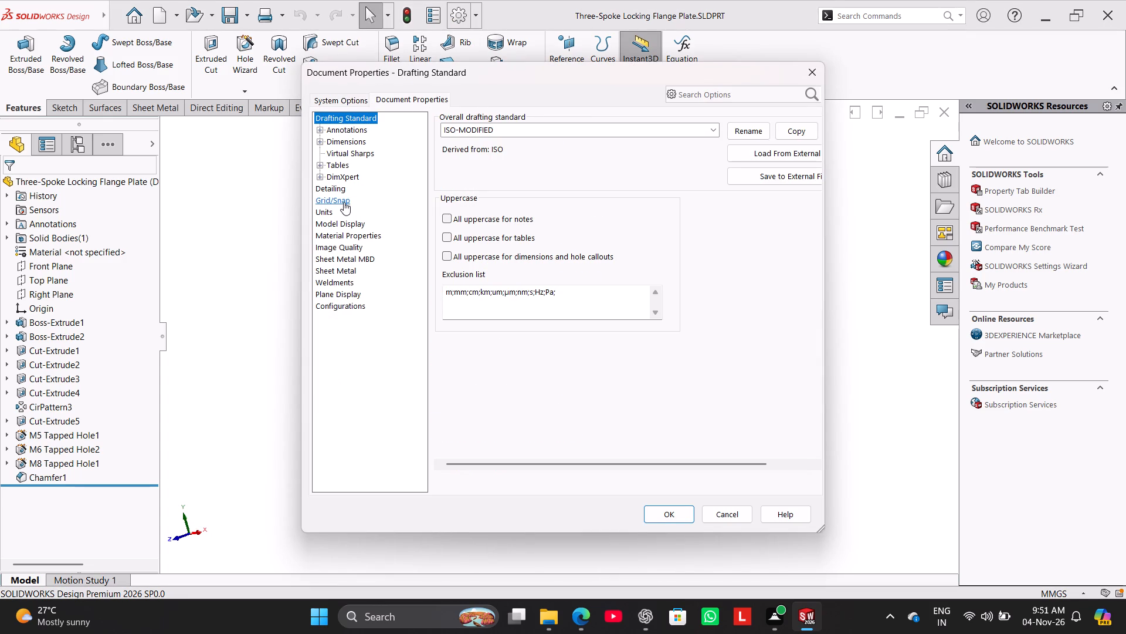
left_click(350, 242)
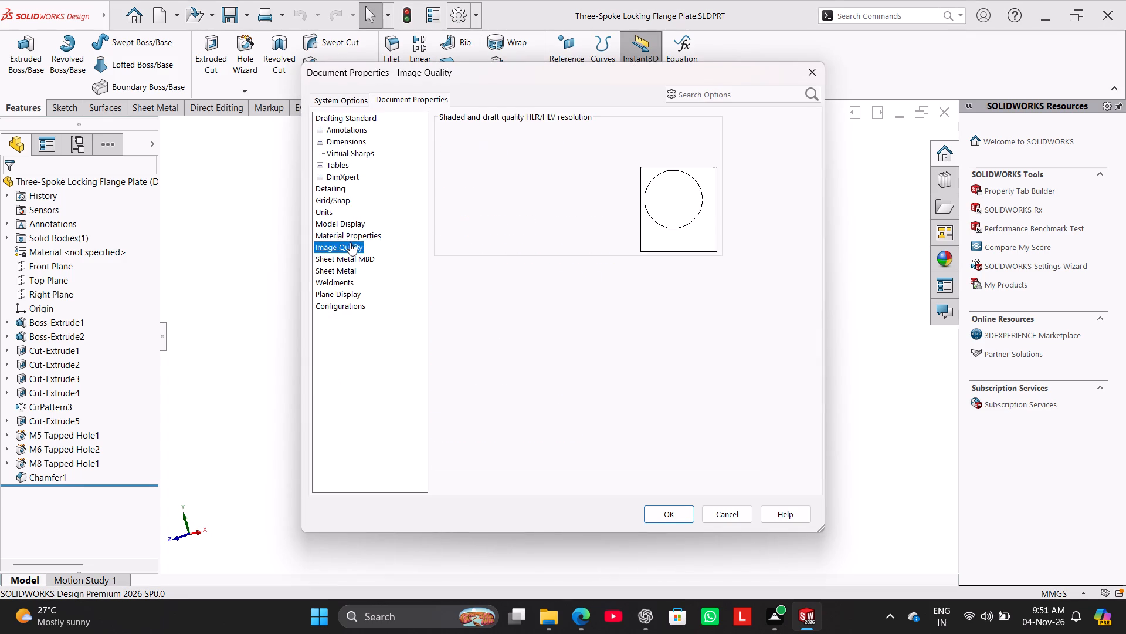
left_click_drag(607, 143, 670, 144)
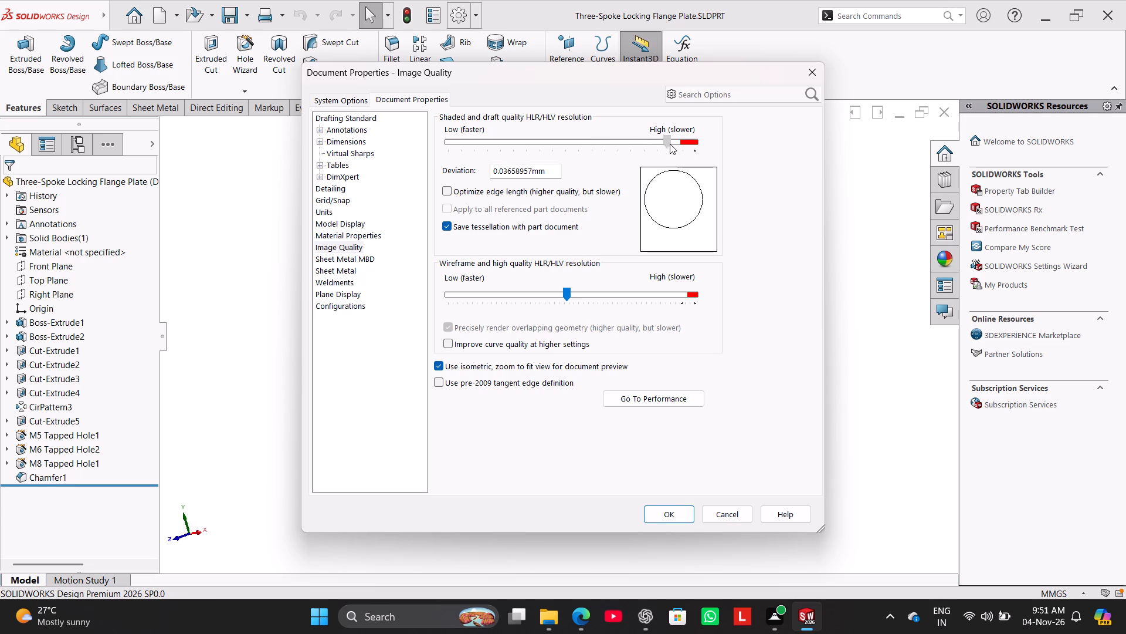
left_click_drag(670, 144, 665, 149)
left_click_drag(568, 287, 622, 285)
left_click_drag(570, 292, 653, 286)
left_click_drag(653, 286, 658, 289)
left_click(450, 191)
left_click(657, 508)
Save the part again as Three-Spoke Locking Flange Plate.SLDPRT in the Worked folder, replacing the existing file.
scroll(571, 373, "down", 3)
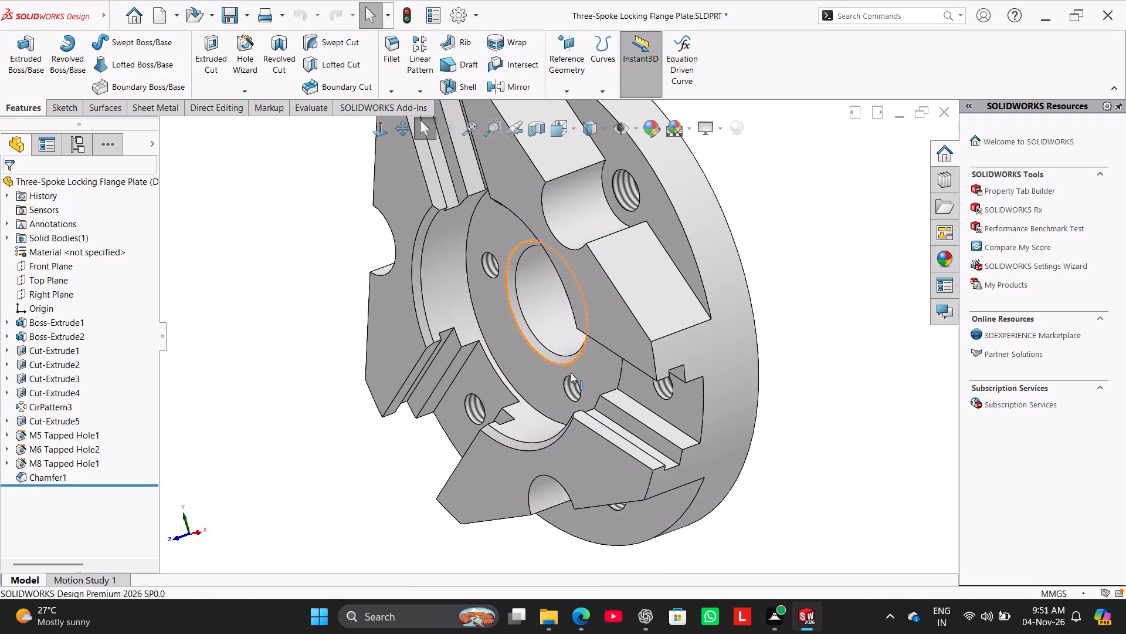
scroll(571, 372, "down", 1)
middle_click(619, 343)
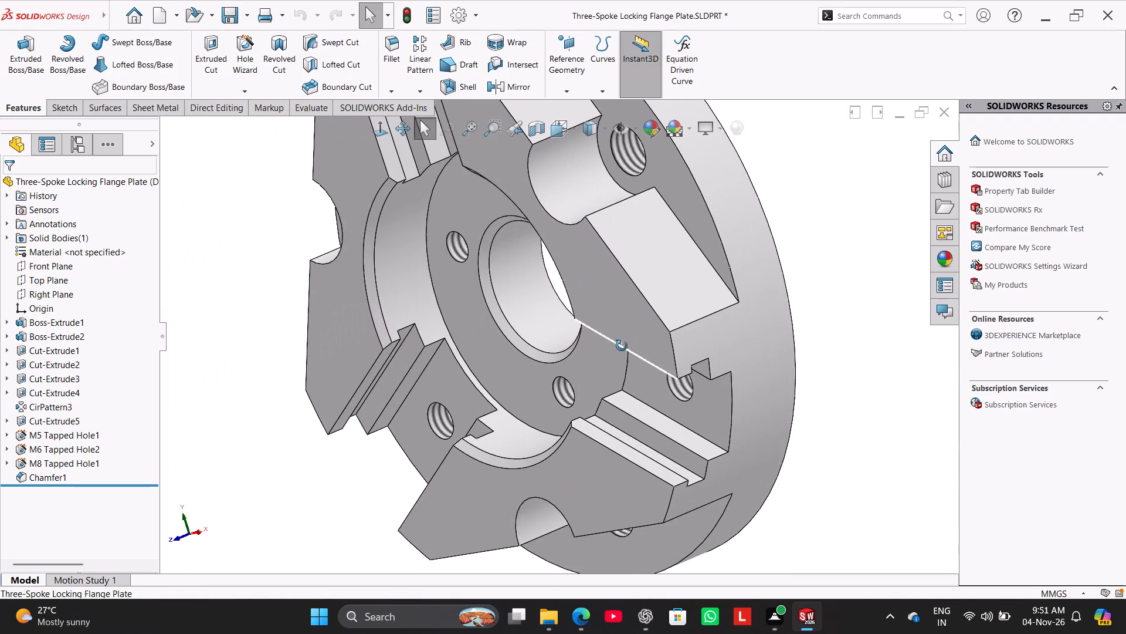
scroll(550, 370, "up", 4)
right_click_drag(357, 356, 478, 287)
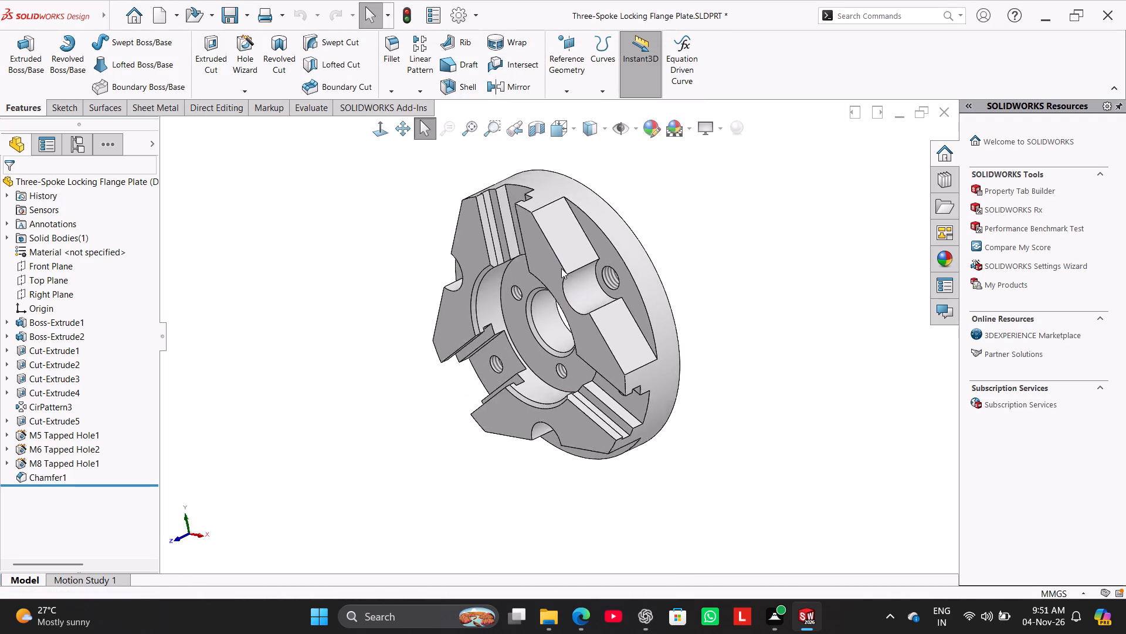
left_click(376, 275)
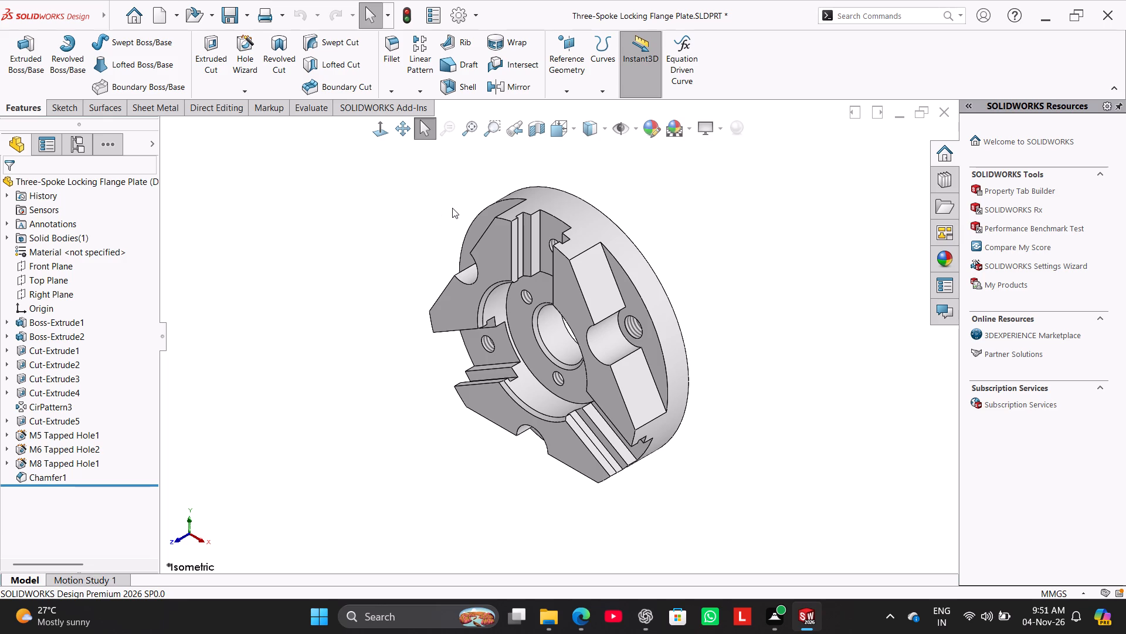
left_click(251, 17)
left_click(266, 47)
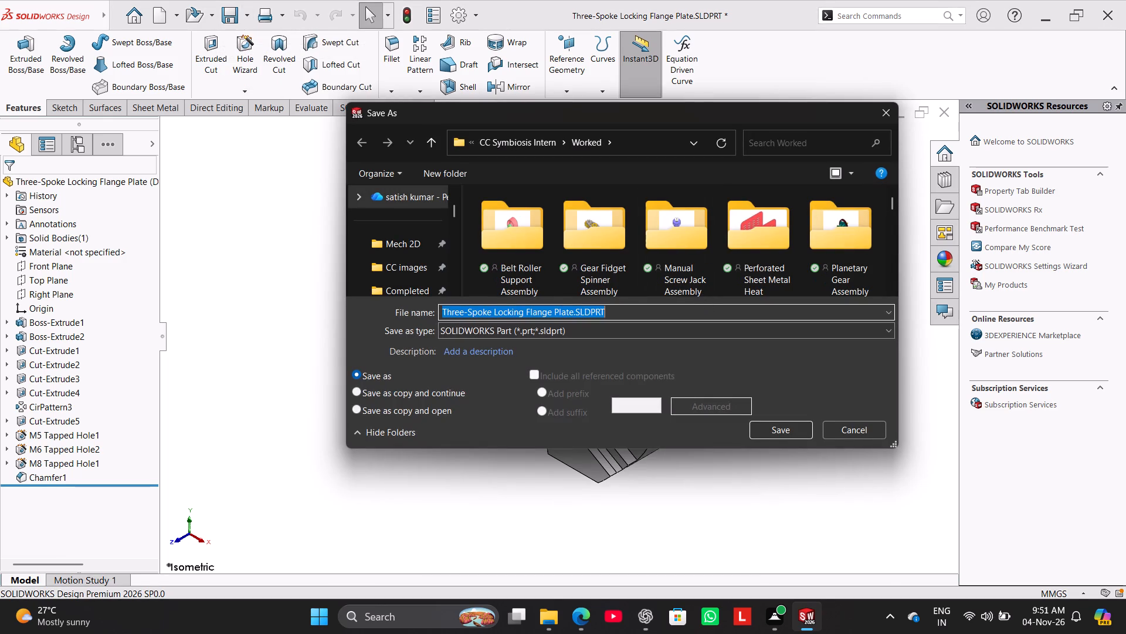
left_click(787, 431)
left_click(625, 305)
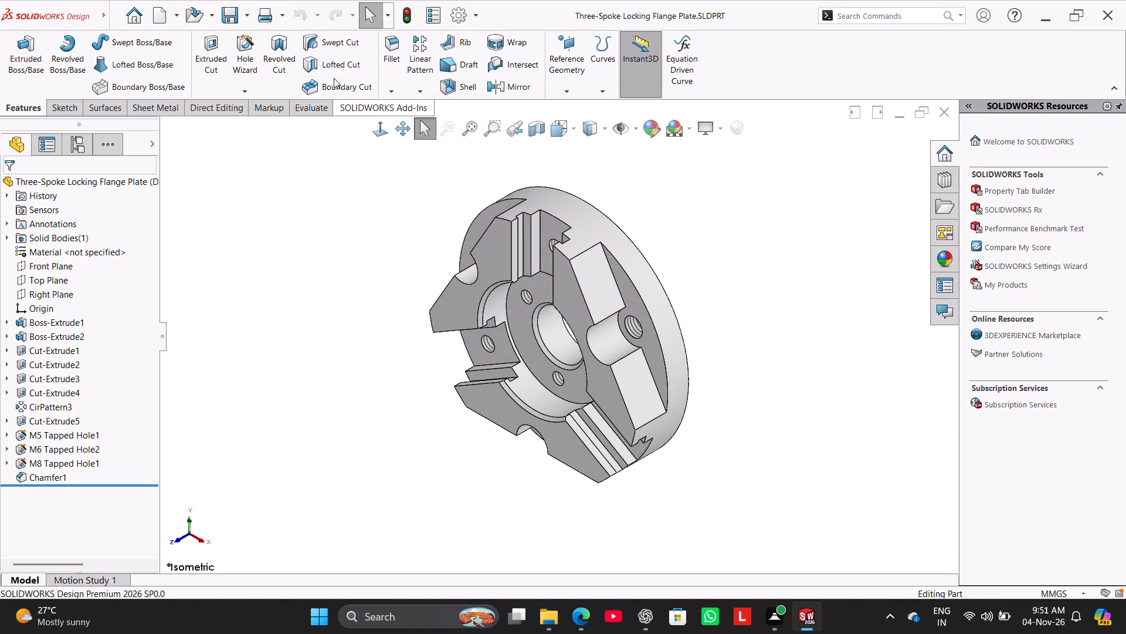
Export the Three-Spoke Locking Flange Plate part in Adobe Portable Document Format (*.pdf) using Save As.
left_click(247, 18)
left_click(260, 46)
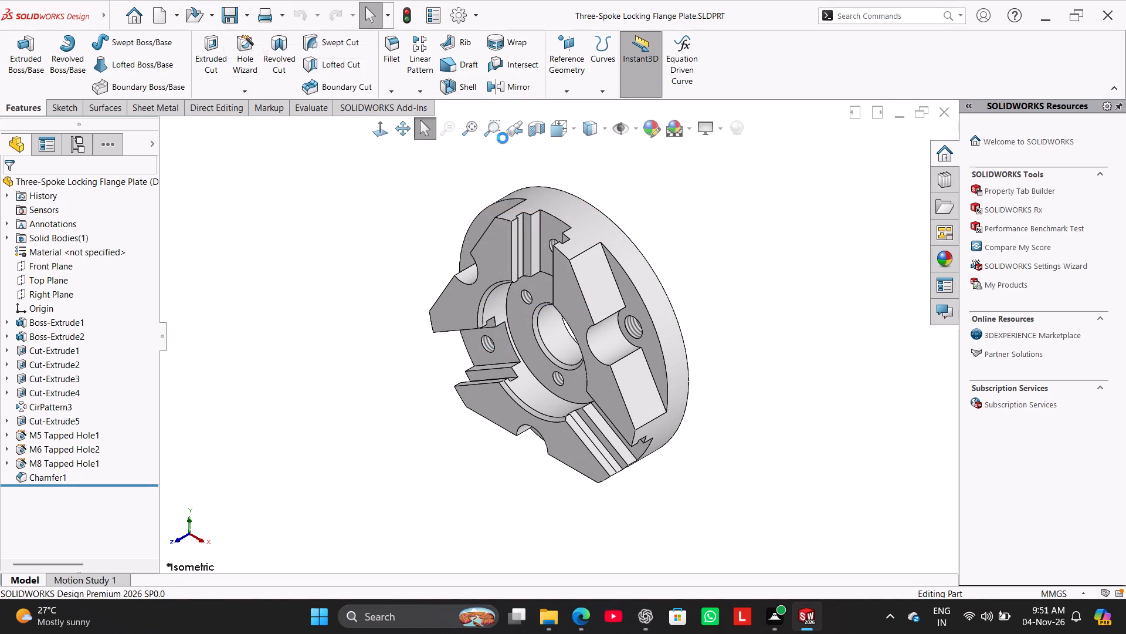
left_click(668, 330)
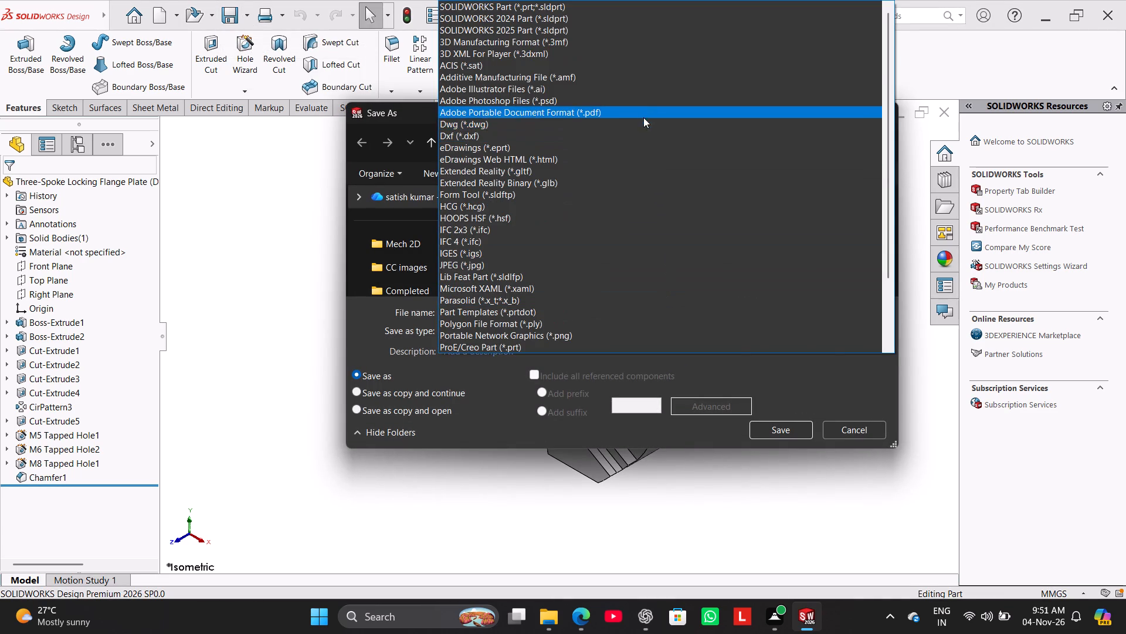
left_click(642, 107)
left_click(768, 450)
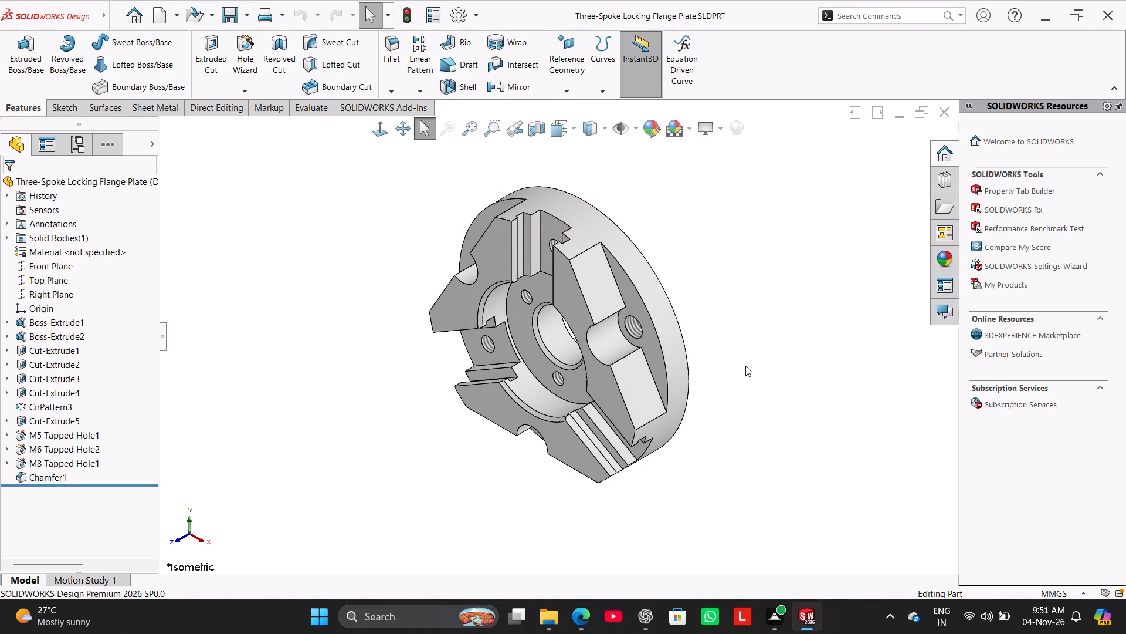
Open the Chamfer1 feature's definition for review, accept it, and return the part to the isometric view.
middle_click_drag(745, 366, 757, 215)
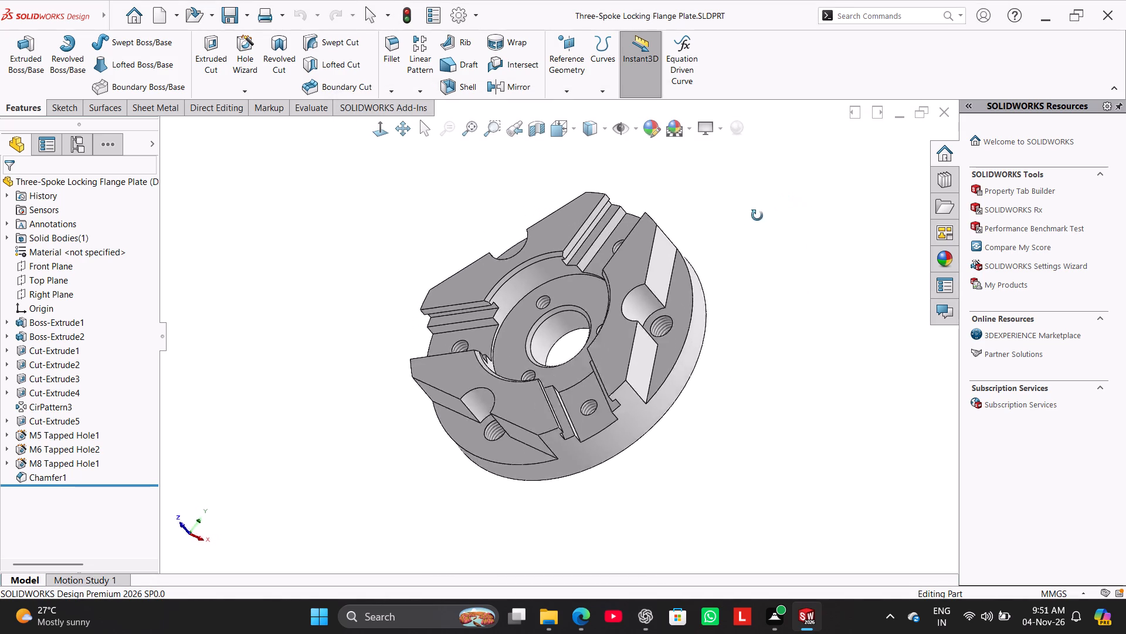
middle_click_drag(757, 215, 709, 302)
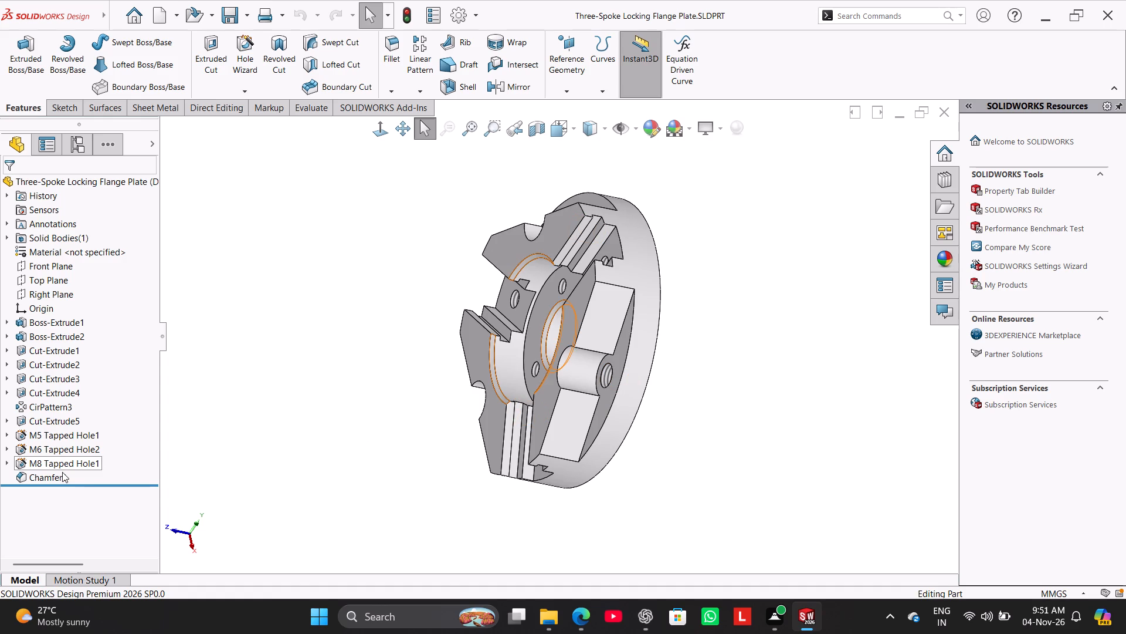
right_click(62, 472)
left_click(77, 344)
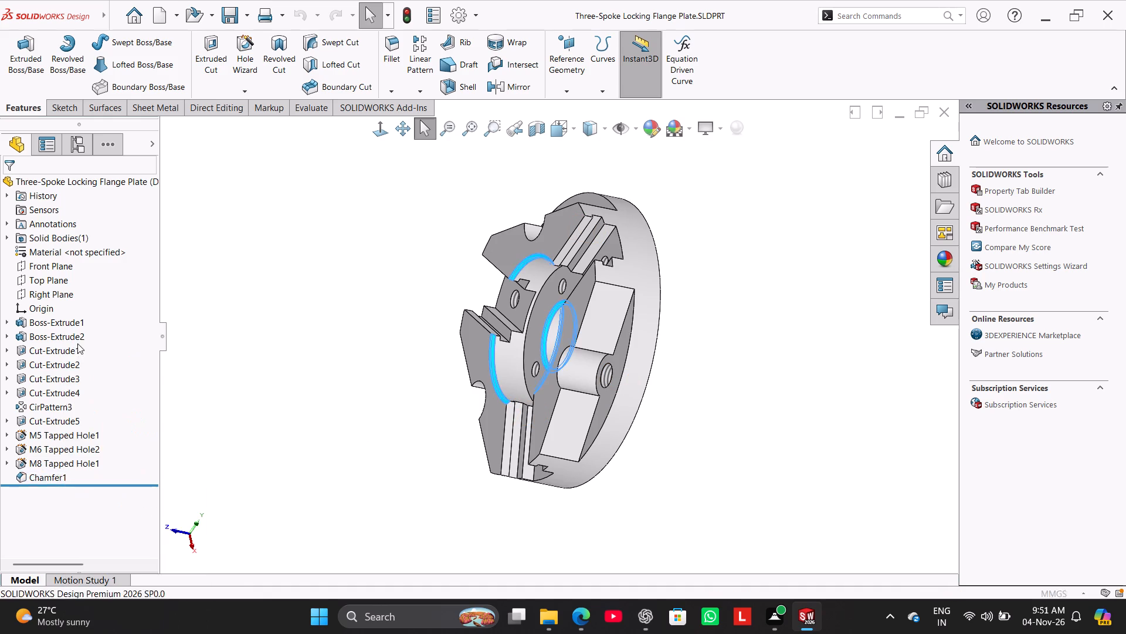
left_click(14, 182)
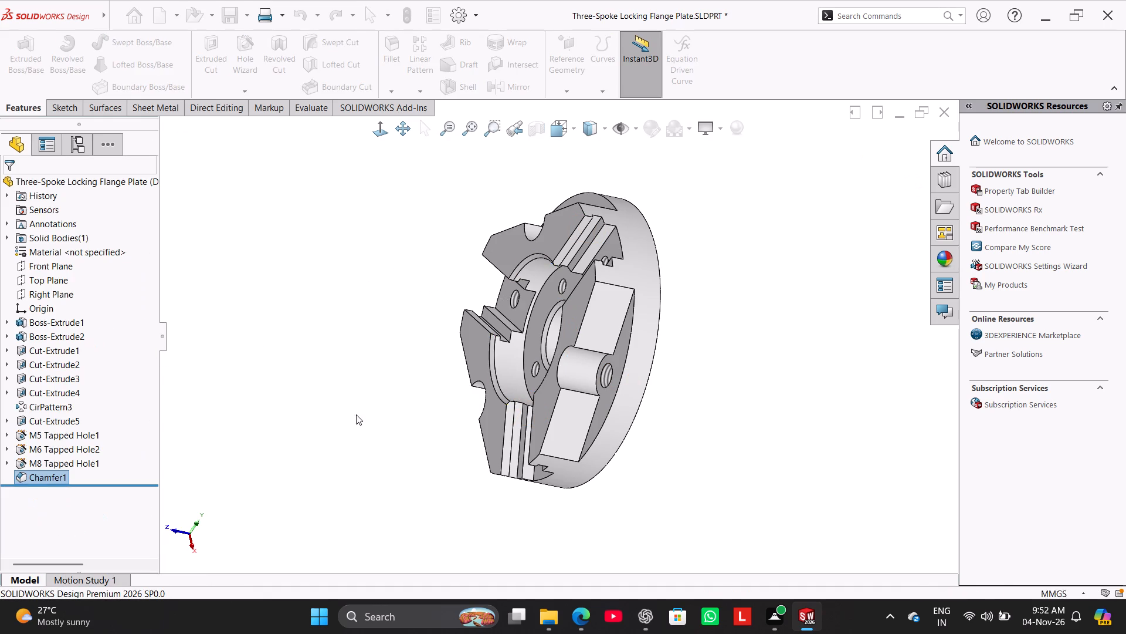
right_click_drag(362, 431, 466, 382)
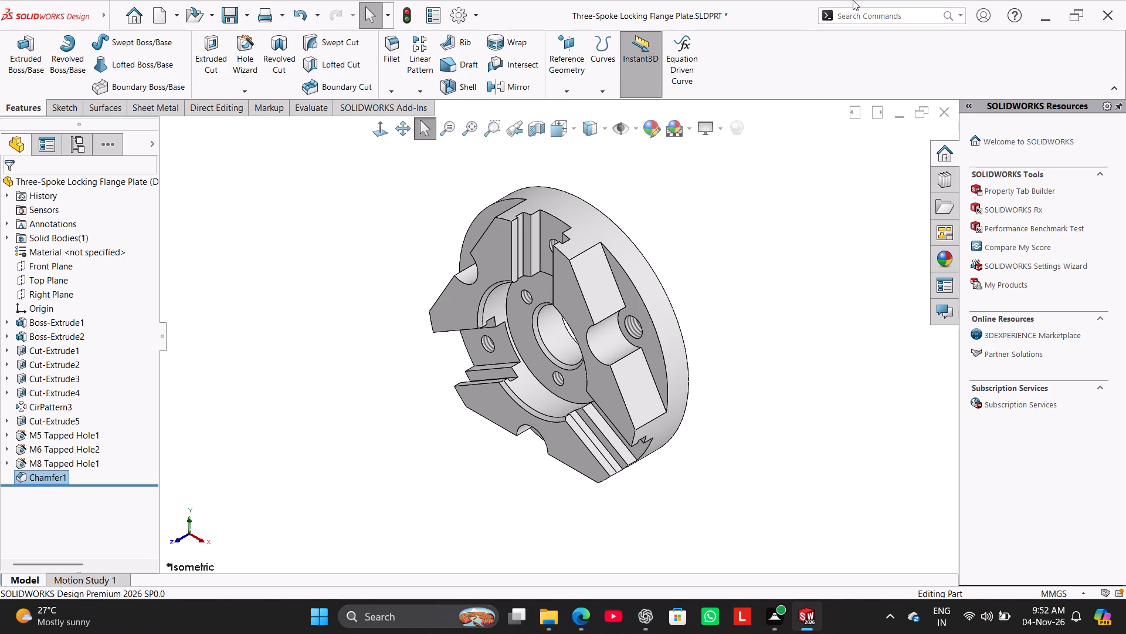
Close the Three-Spoke Locking Flange Plate part document.
left_click(946, 109)
left_click(572, 284)
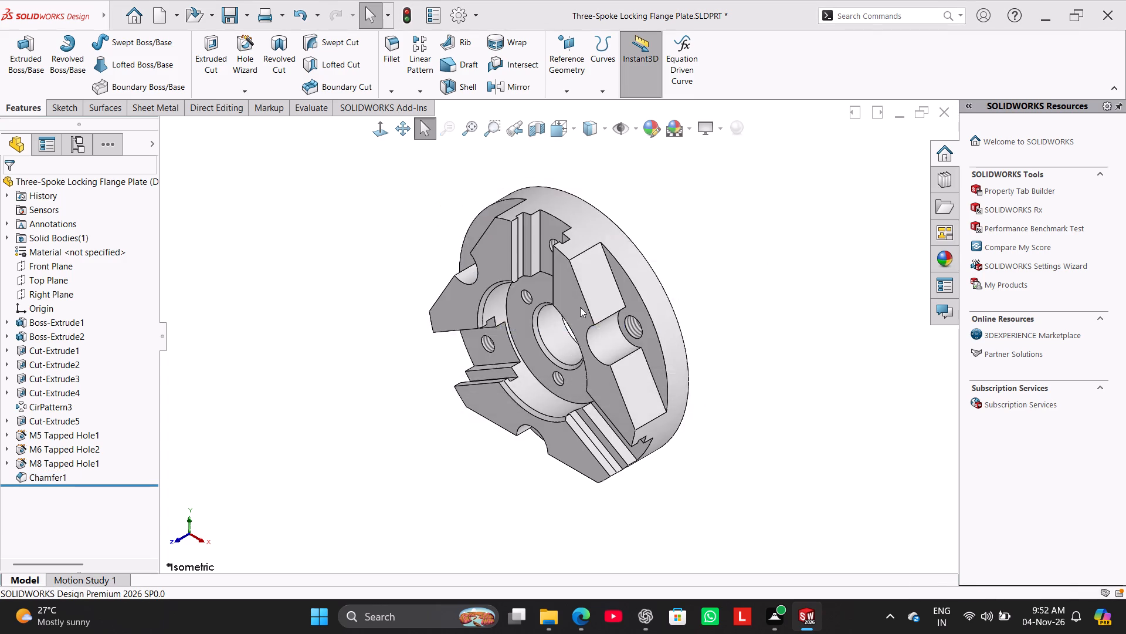